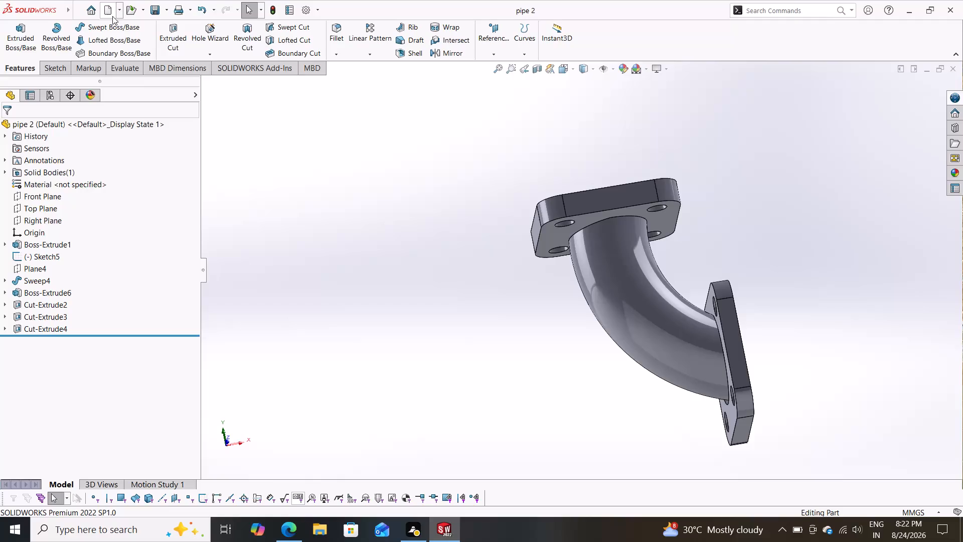
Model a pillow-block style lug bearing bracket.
Create a new part document.
{"action": "left_click", "coordinate": [109, 7]}
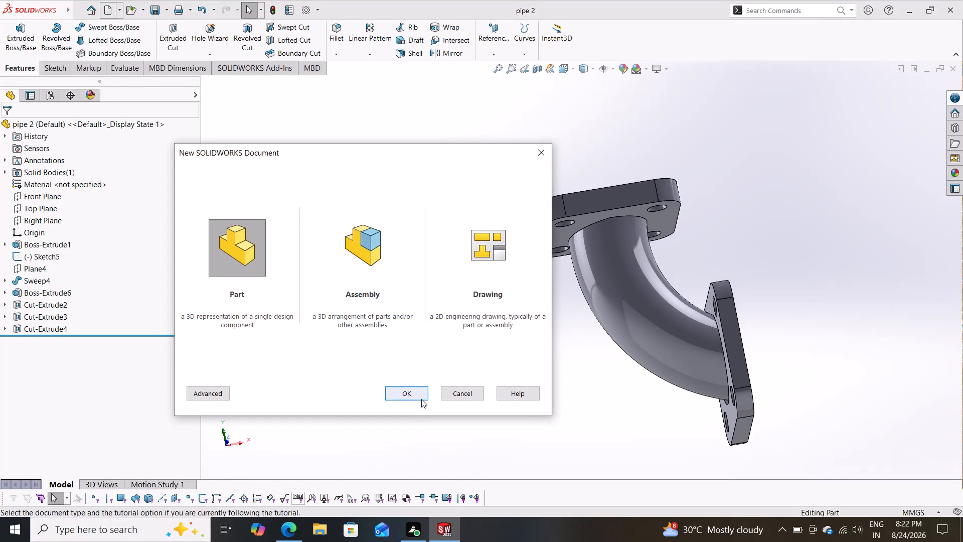
{"action": "left_click", "coordinate": [420, 395]}
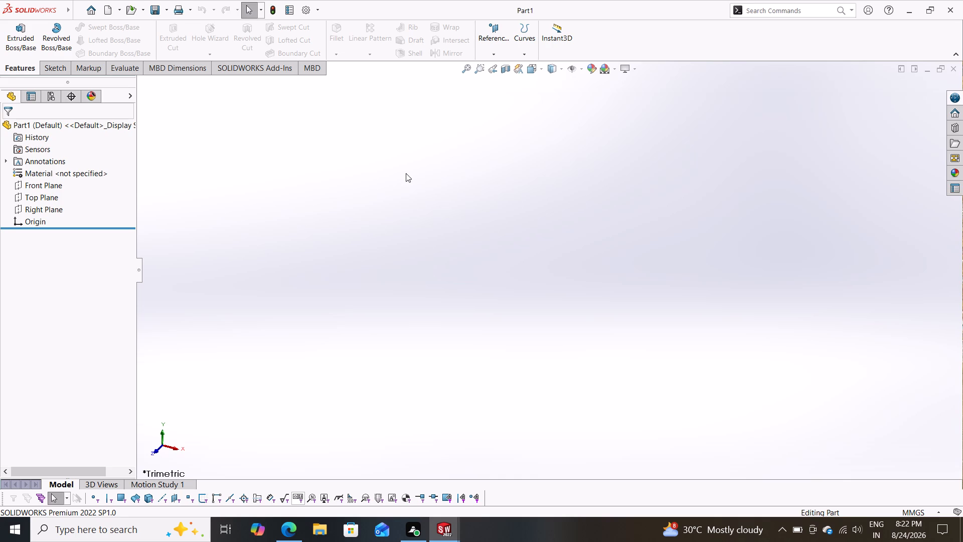
Start a center rectangle sketch on the Front Plane.
{"action": "left_click", "coordinate": [52, 69]}
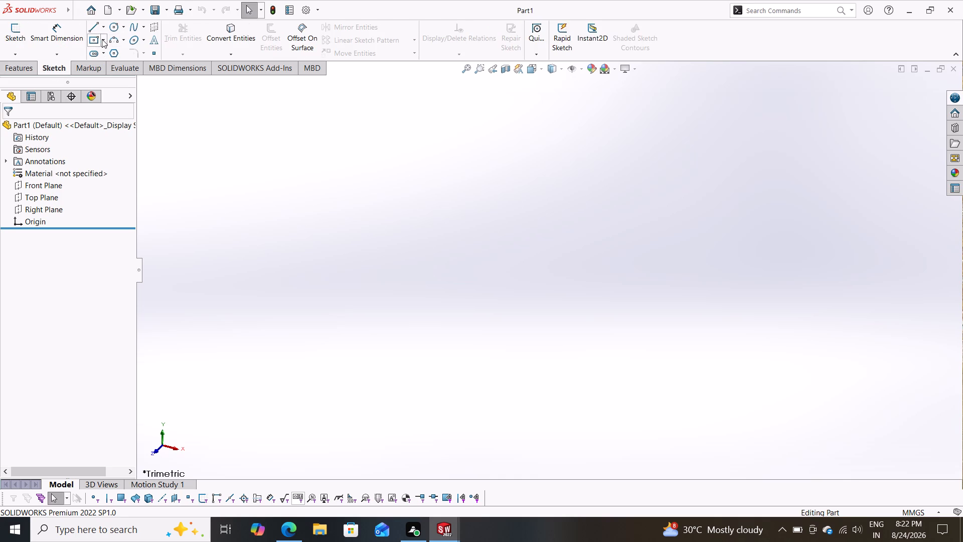
{"action": "left_click", "coordinate": [103, 39]}
{"action": "left_click", "coordinate": [106, 62]}
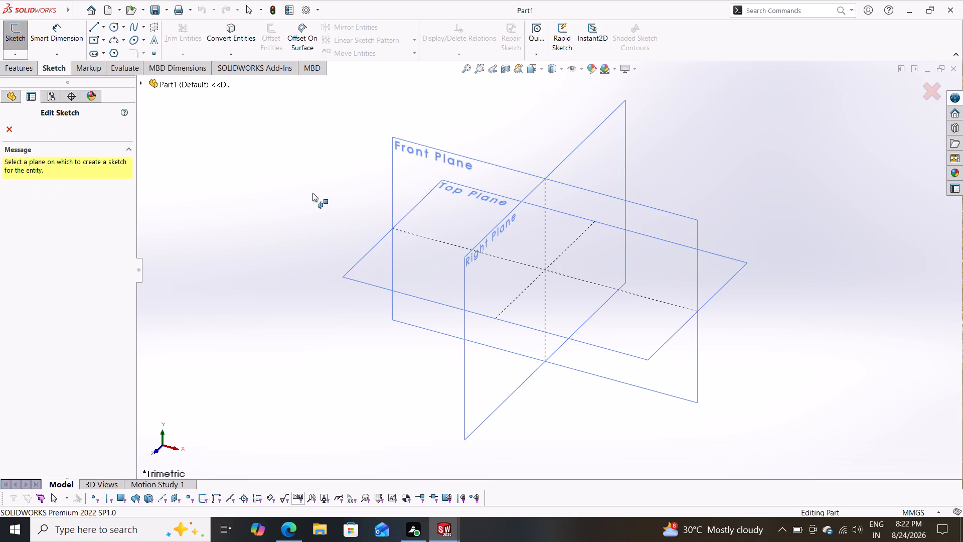
{"action": "left_click", "coordinate": [449, 218]}
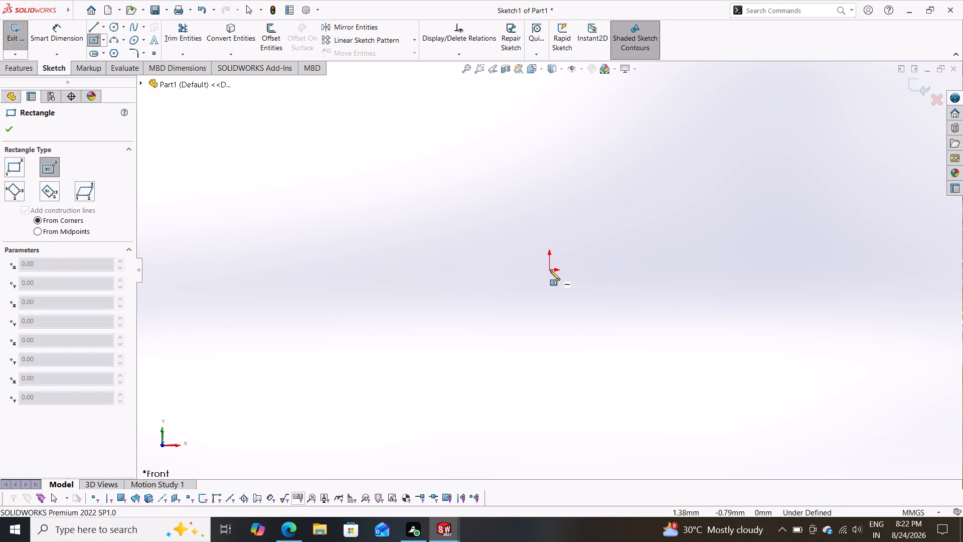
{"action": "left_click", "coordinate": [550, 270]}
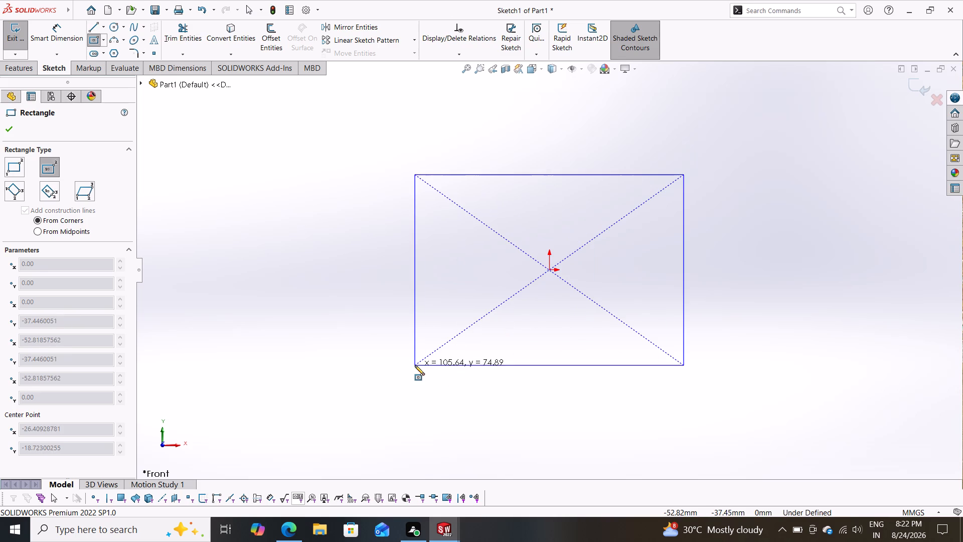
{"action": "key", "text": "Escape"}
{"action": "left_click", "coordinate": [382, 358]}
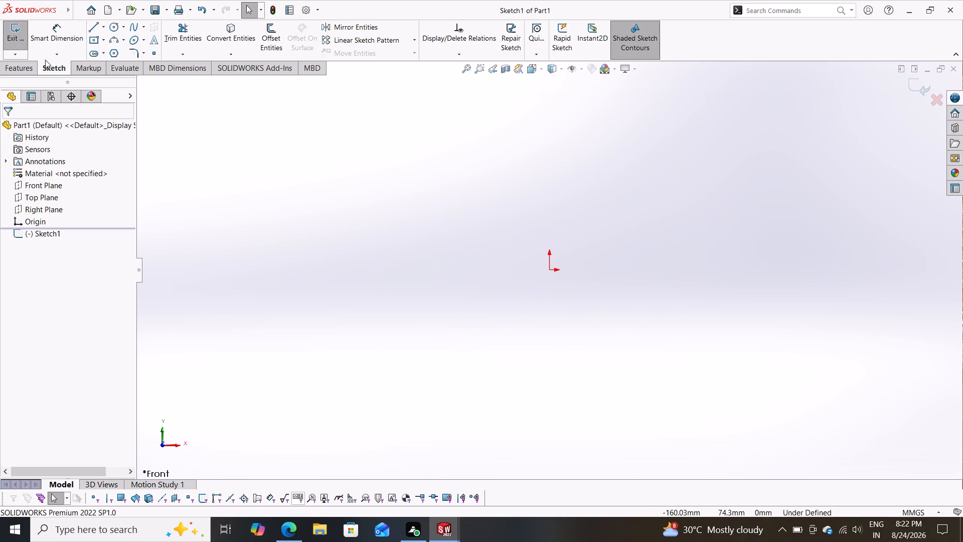
Draw a wide center rectangle about 91 mm high, centred on the origin.
{"action": "left_click", "coordinate": [93, 37]}
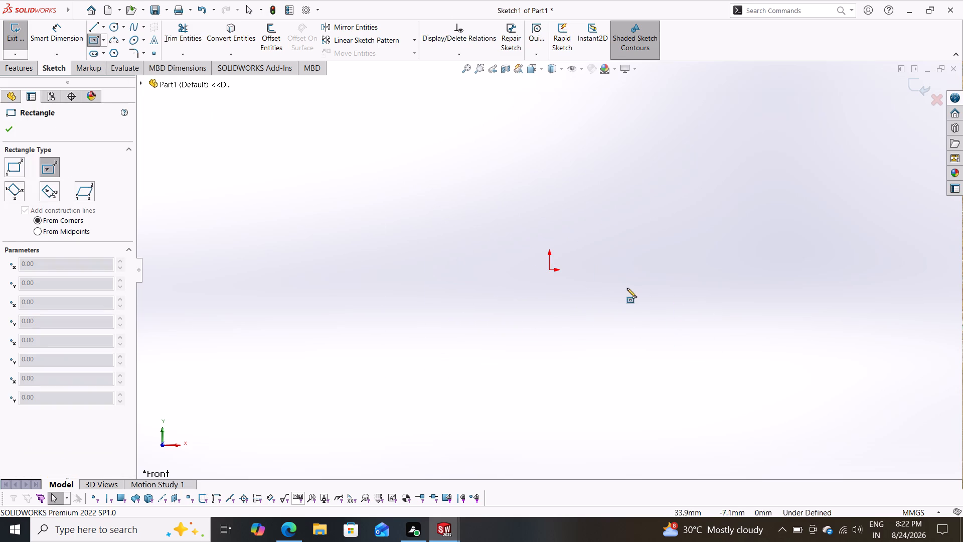
{"action": "left_click", "coordinate": [550, 268]}
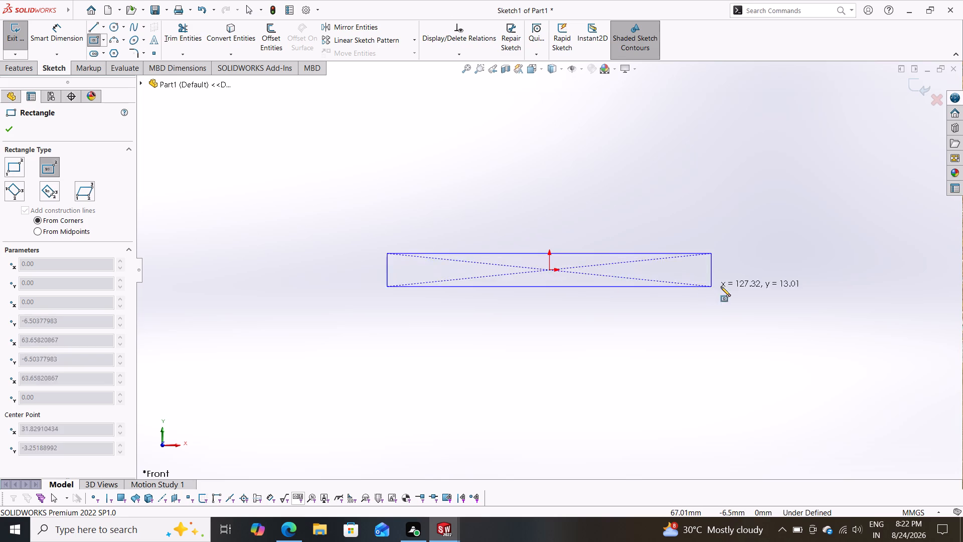
{"action": "left_click", "coordinate": [788, 386]}
{"action": "key", "text": "Escape"}
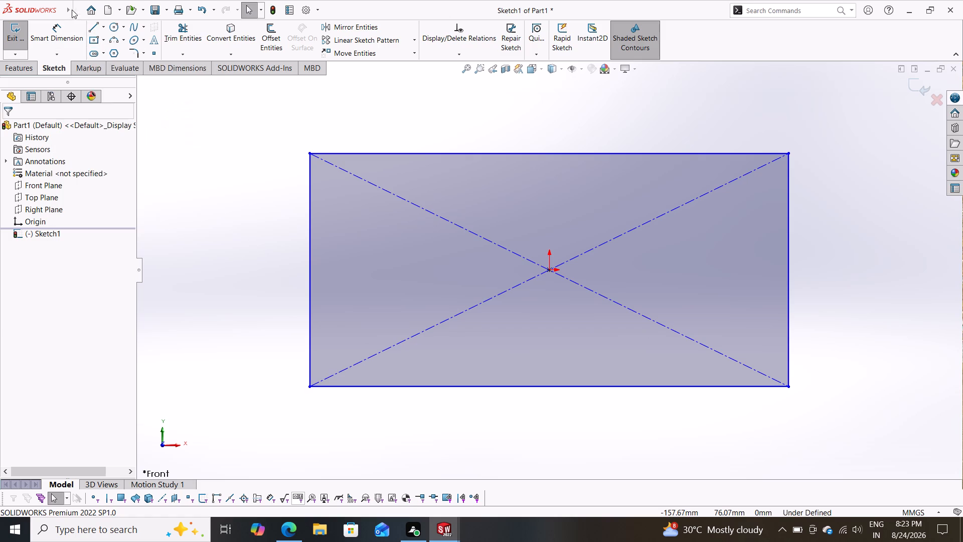
Dimension the rectangle's vertical side to 20 mm.
{"action": "left_click", "coordinate": [64, 28]}
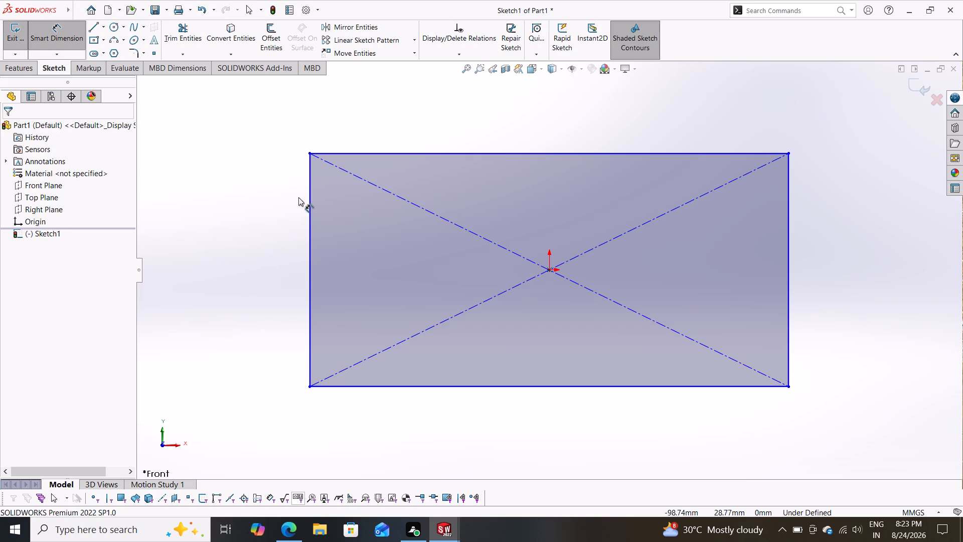
{"action": "left_click", "coordinate": [308, 204]}
{"action": "left_click", "coordinate": [238, 217]}
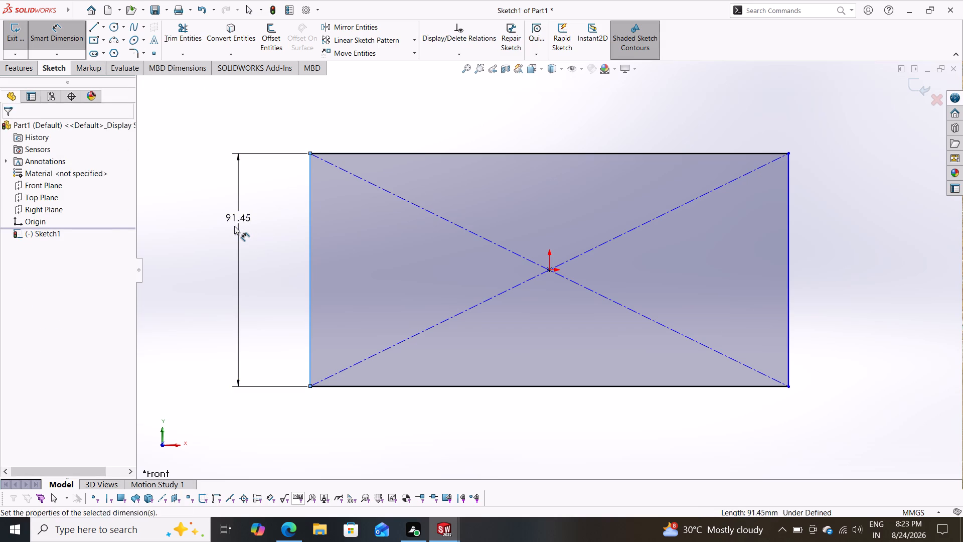
{"action": "type", "text": "20"}
{"action": "key", "text": "Return"}
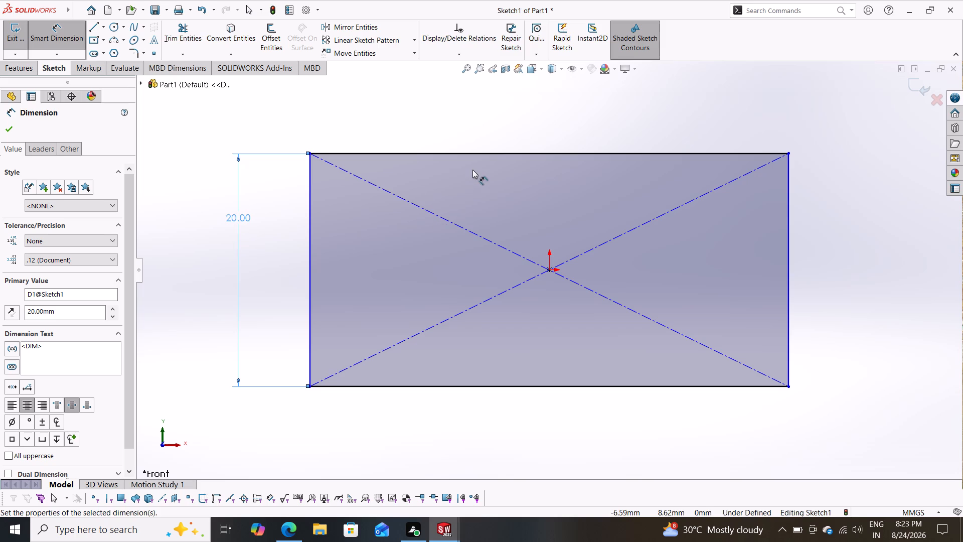
Dimension the rectangle's top side to 135 mm and finish dimensioning.
{"action": "left_click", "coordinate": [496, 152]}
{"action": "left_click", "coordinate": [515, 110]}
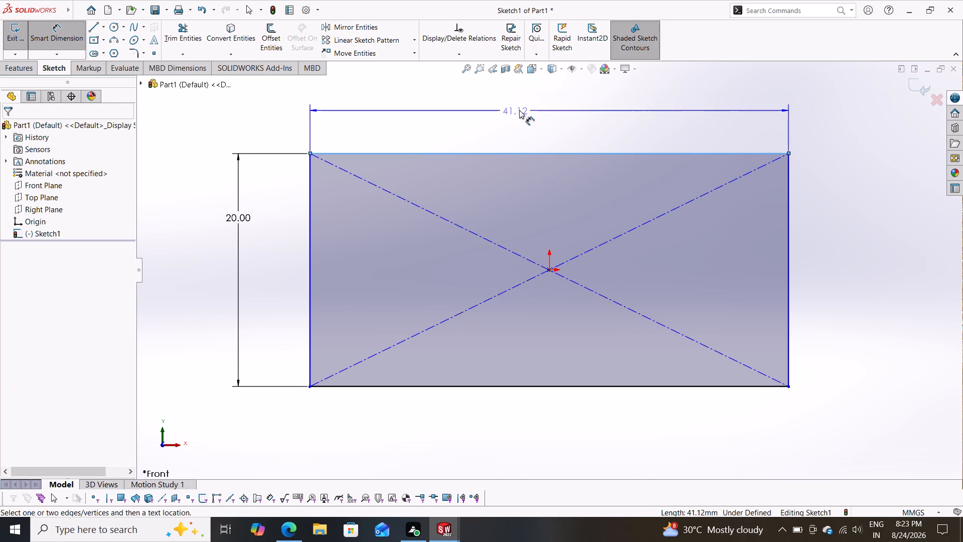
{"action": "type", "text": "135"}
{"action": "key", "text": "Return"}
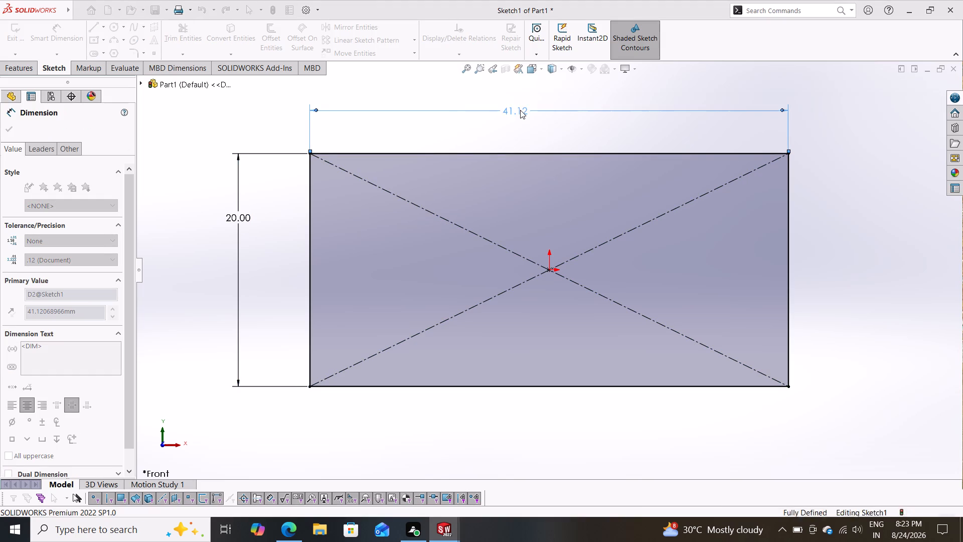
{"action": "scroll", "coordinate": [575, 206], "scroll_direction": "down", "scroll_amount": 1}
{"action": "scroll", "coordinate": [553, 220], "scroll_direction": "up", "scroll_amount": 2}
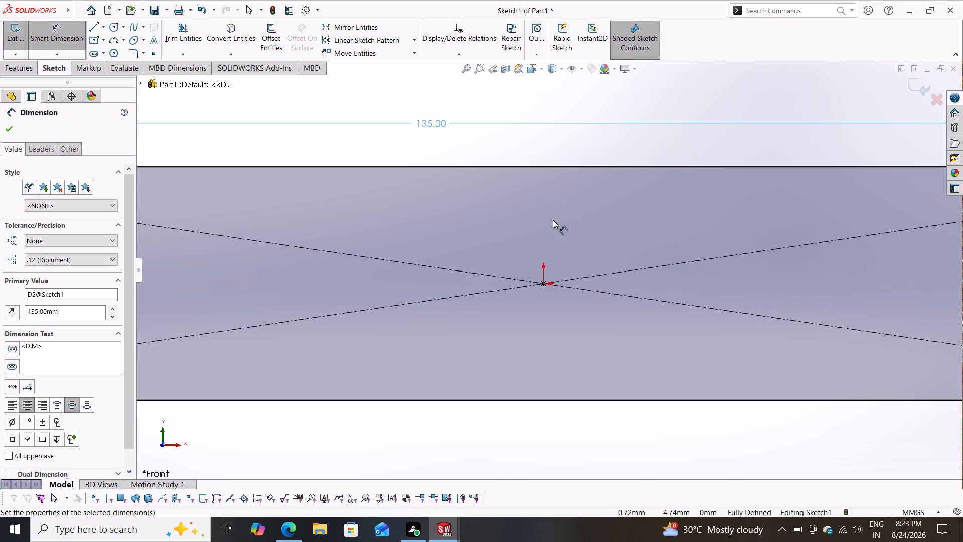
{"action": "scroll", "coordinate": [553, 220], "scroll_direction": "up", "scroll_amount": 4}
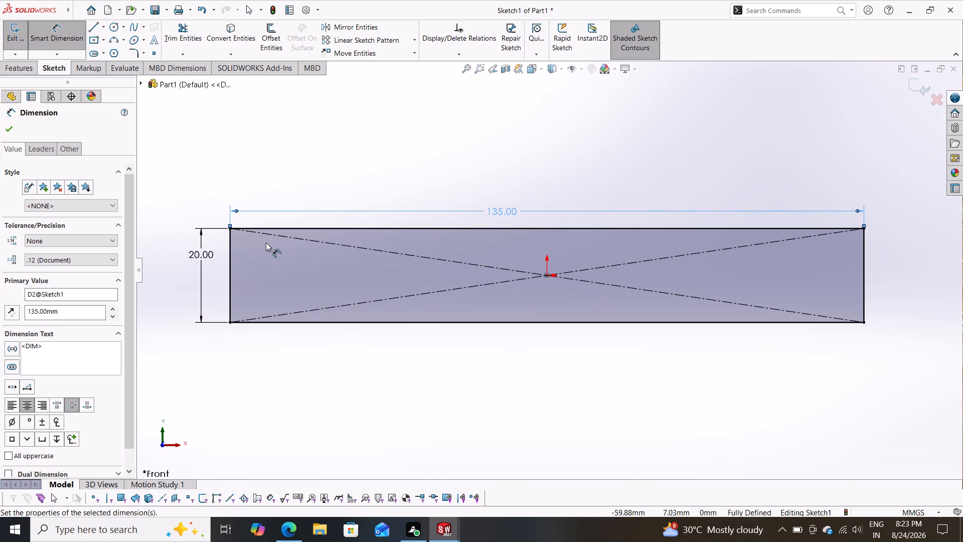
{"action": "left_click", "coordinate": [8, 125]}
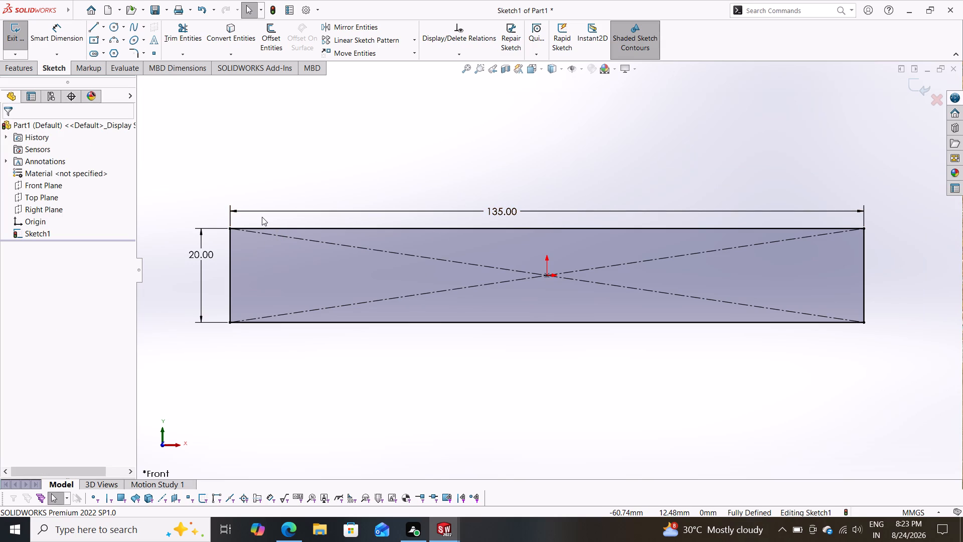
Extrude the rectangle as a boss to a depth of 135 mm using the Mid Plane end condition.
{"action": "left_click", "coordinate": [26, 65]}
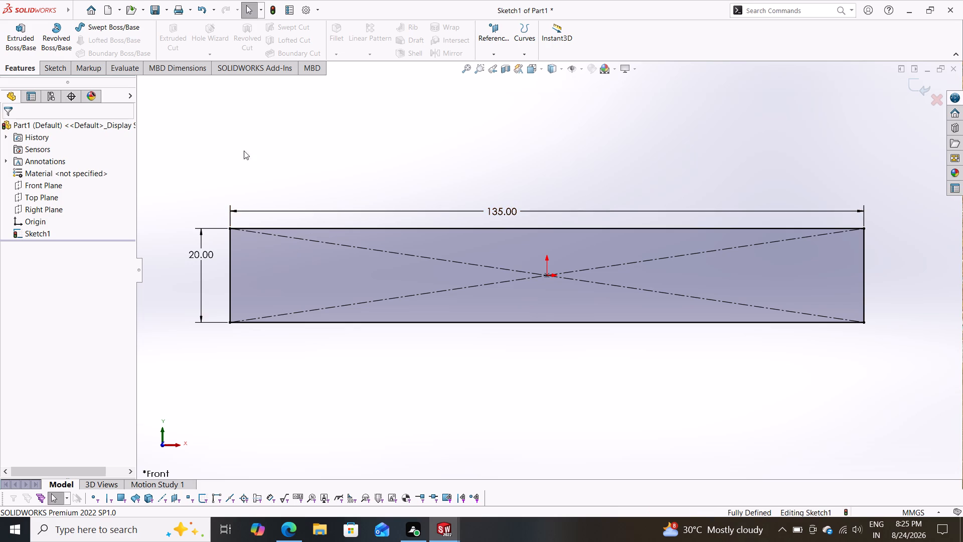
{"action": "left_click", "coordinate": [26, 46]}
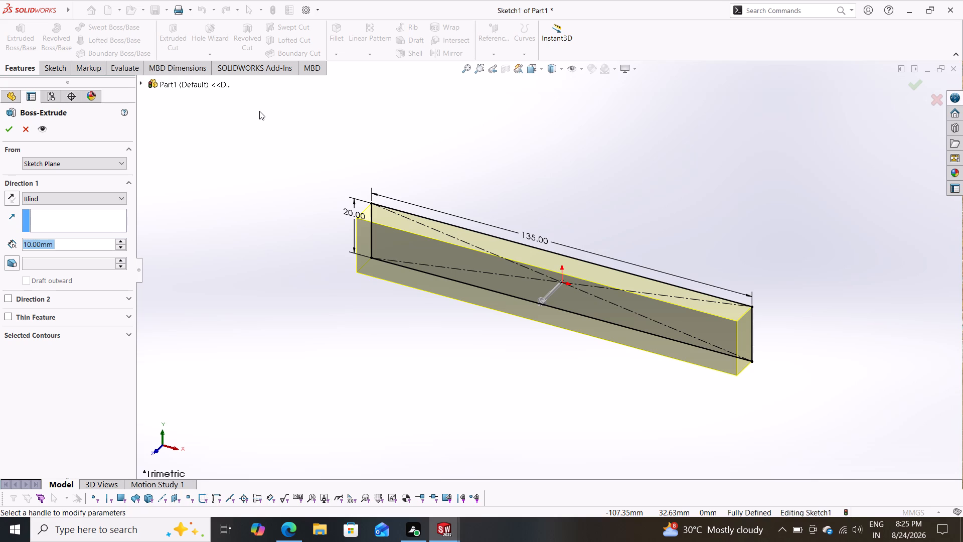
{"action": "type", "text": "135"}
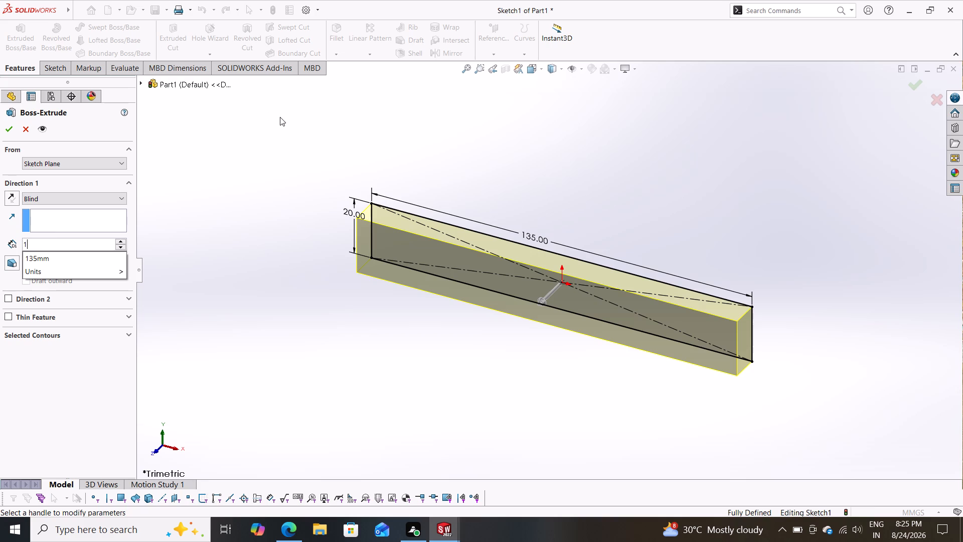
{"action": "key", "text": "Return"}
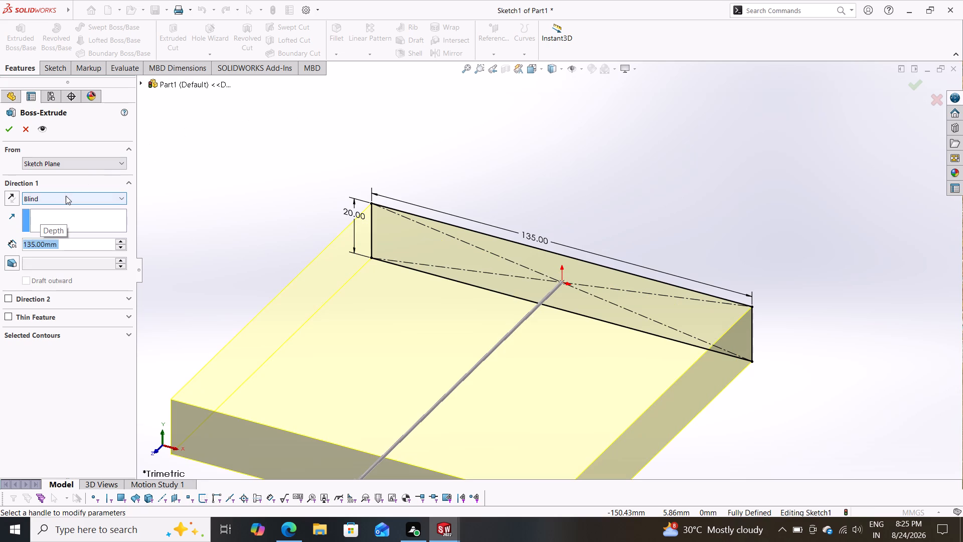
{"action": "left_click", "coordinate": [66, 196]}
{"action": "left_click", "coordinate": [23, 254]}
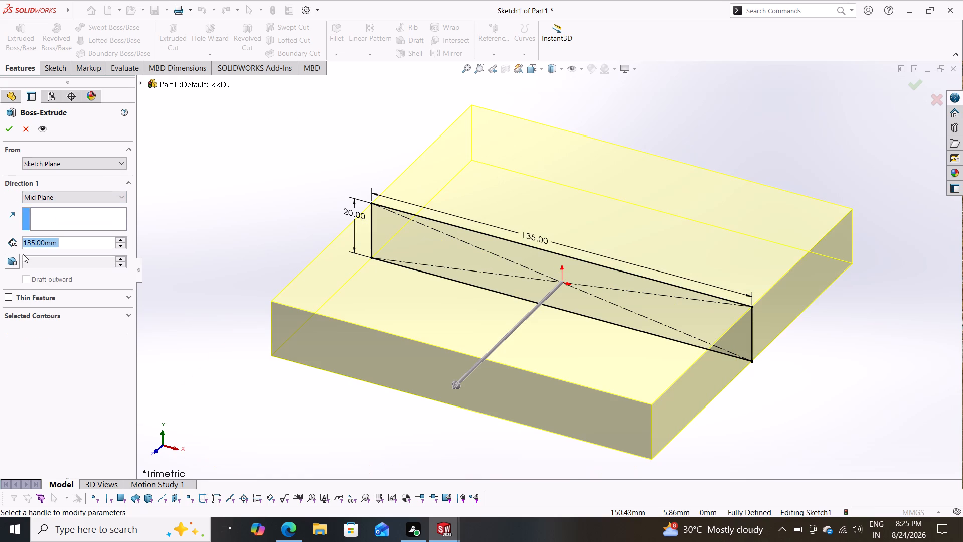
{"action": "left_click", "coordinate": [3, 129]}
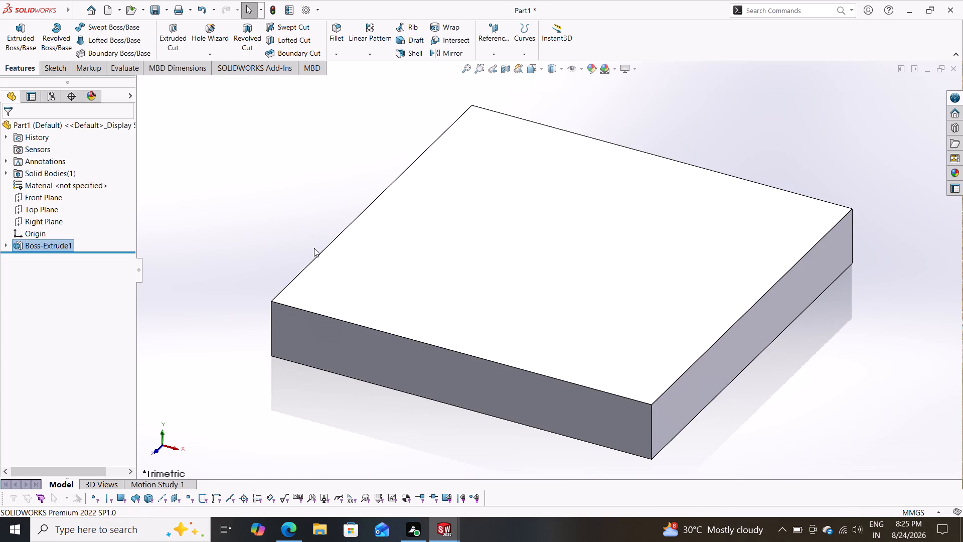
On the block's front face, sketch a vertical line about 7 mm up from the bottom edge's midpoint, with horizontal lines about 29 and 27 mm either side.
{"action": "left_click", "coordinate": [477, 393]}
{"action": "left_click", "coordinate": [516, 363]}
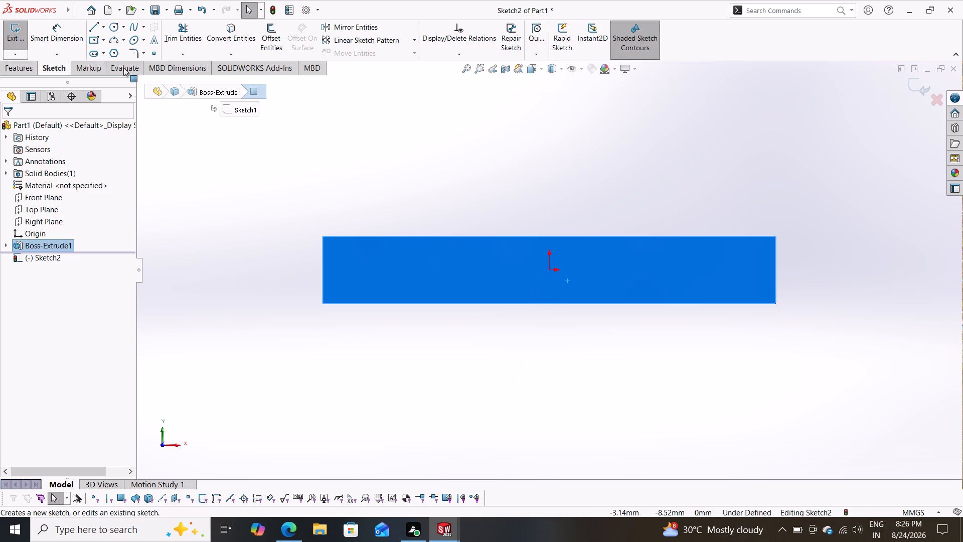
{"action": "left_click", "coordinate": [92, 24]}
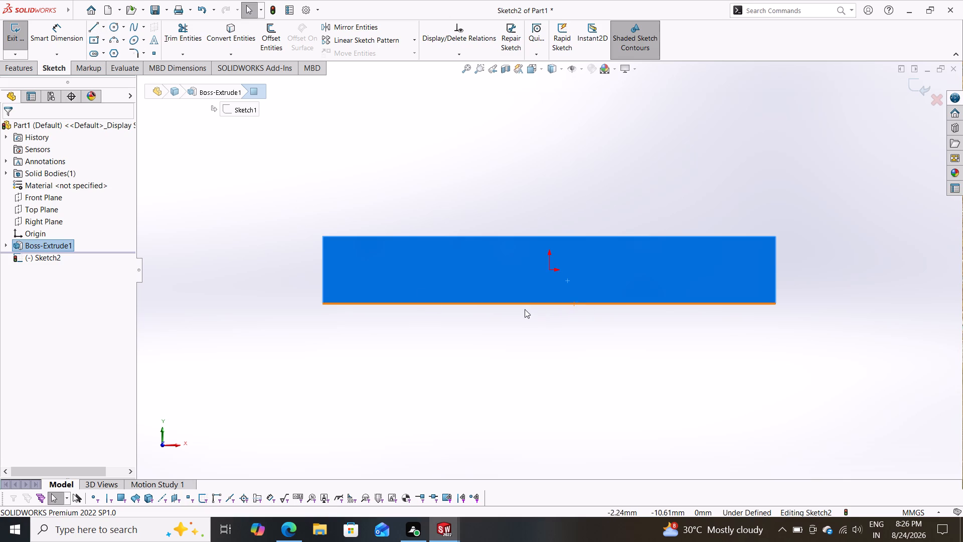
{"action": "left_click", "coordinate": [93, 27]}
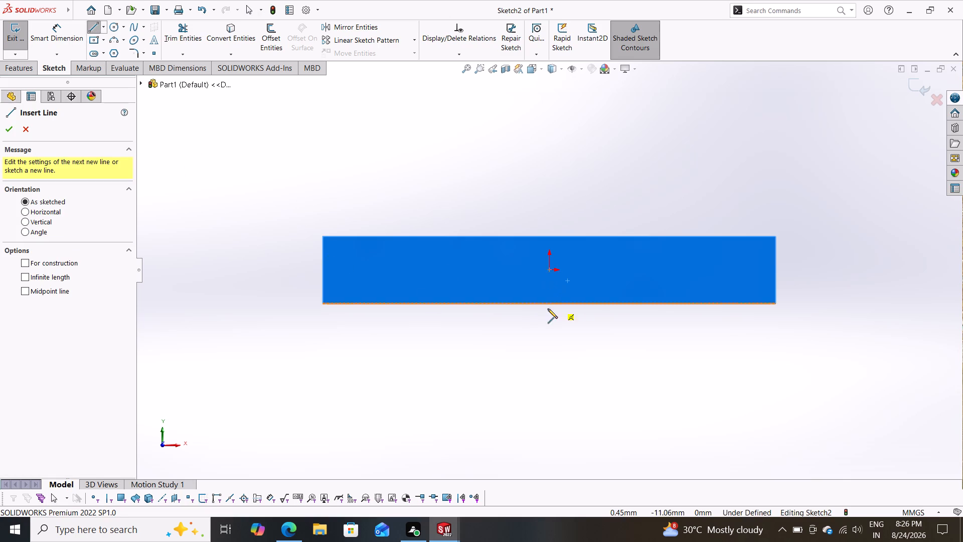
{"action": "left_click", "coordinate": [549, 304]}
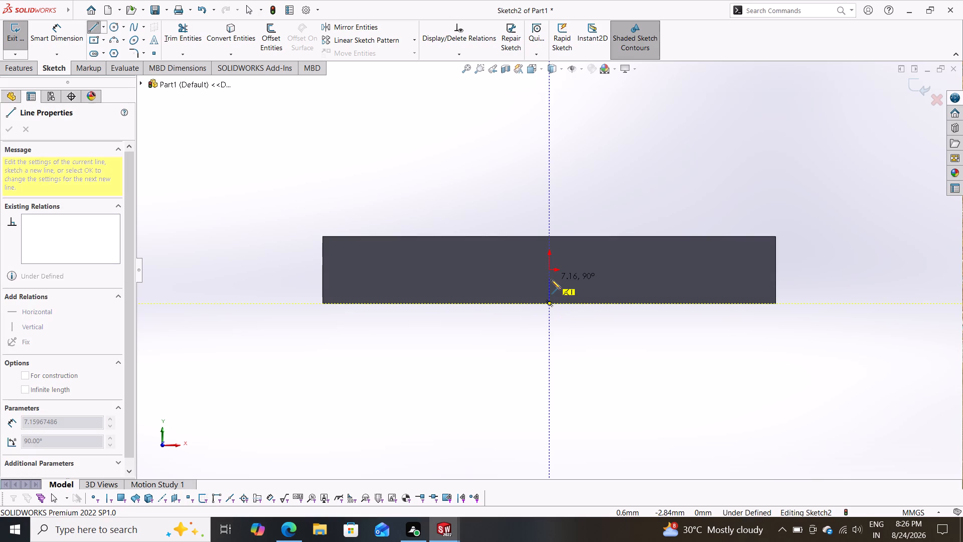
{"action": "left_click", "coordinate": [551, 280]}
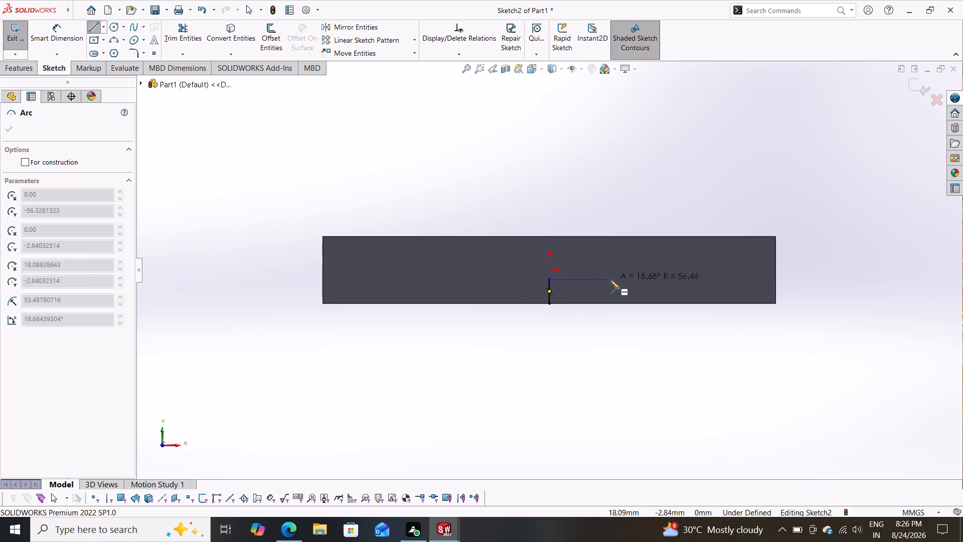
{"action": "left_click", "coordinate": [648, 280]}
{"action": "left_click", "coordinate": [552, 280]}
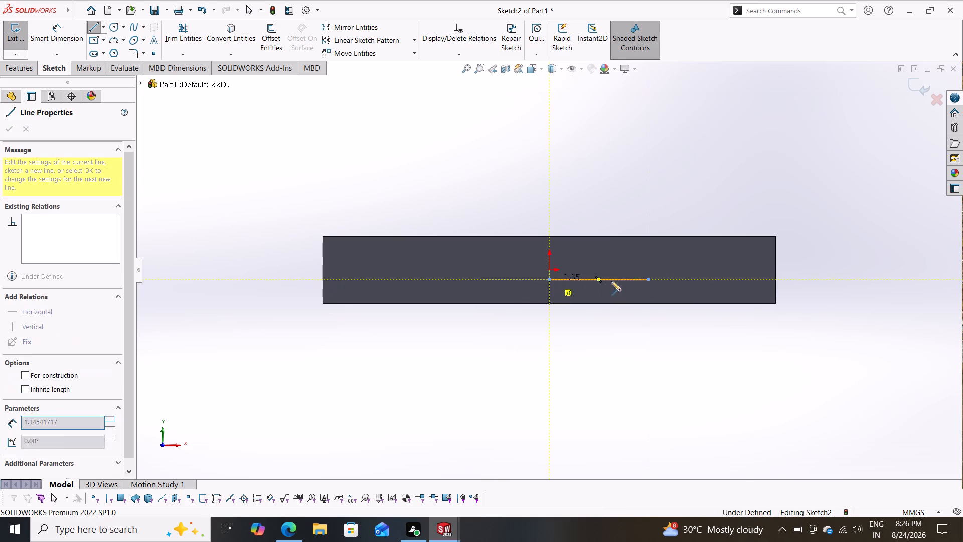
{"action": "left_click", "coordinate": [457, 279]}
{"action": "key", "text": "Escape"}
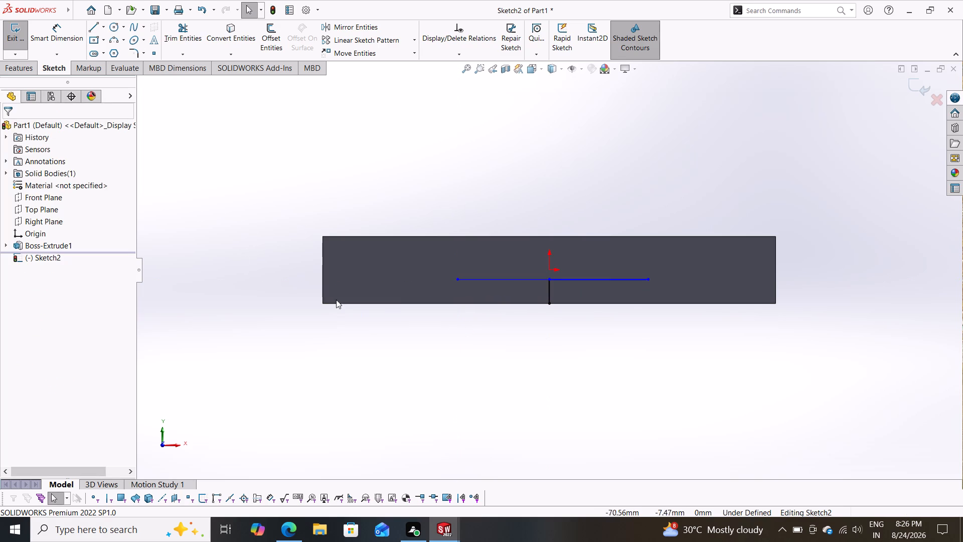
Dimension the overall horizontal distance between the outer endpoints of the two horizontal lines to 55 mm.
{"action": "scroll", "coordinate": [562, 294], "scroll_direction": "down", "scroll_amount": 3}
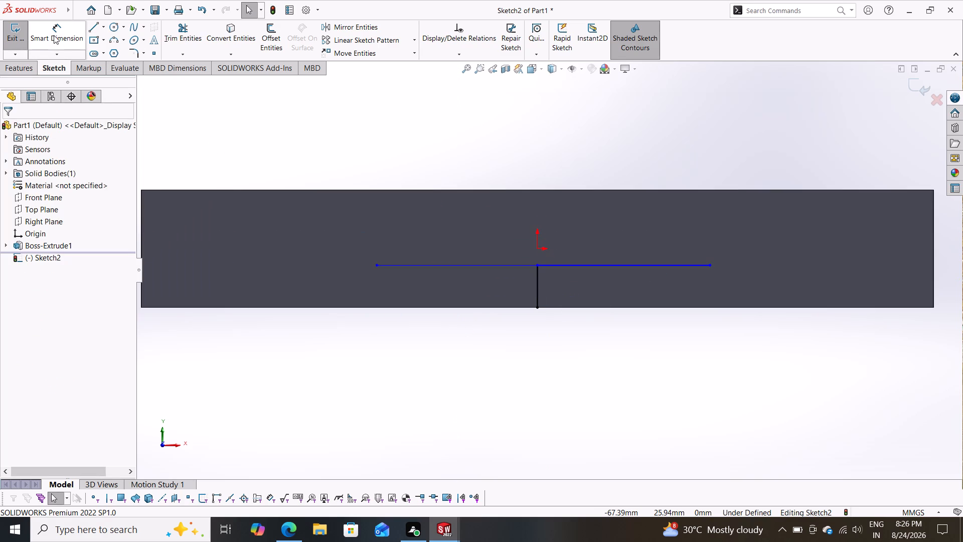
{"action": "left_click", "coordinate": [54, 35]}
{"action": "left_click", "coordinate": [378, 263]}
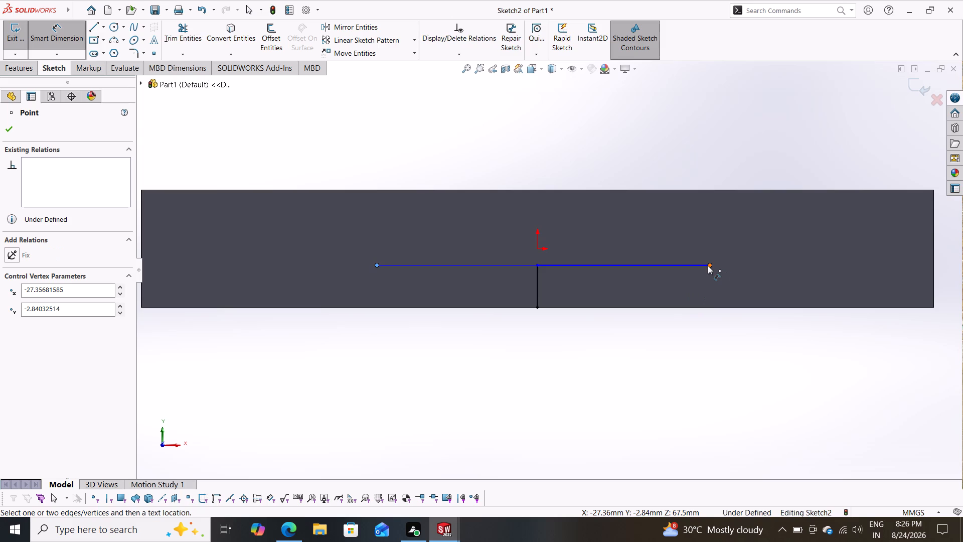
{"action": "left_click_drag", "start_coordinate": [713, 264], "coordinate": [718, 269]}
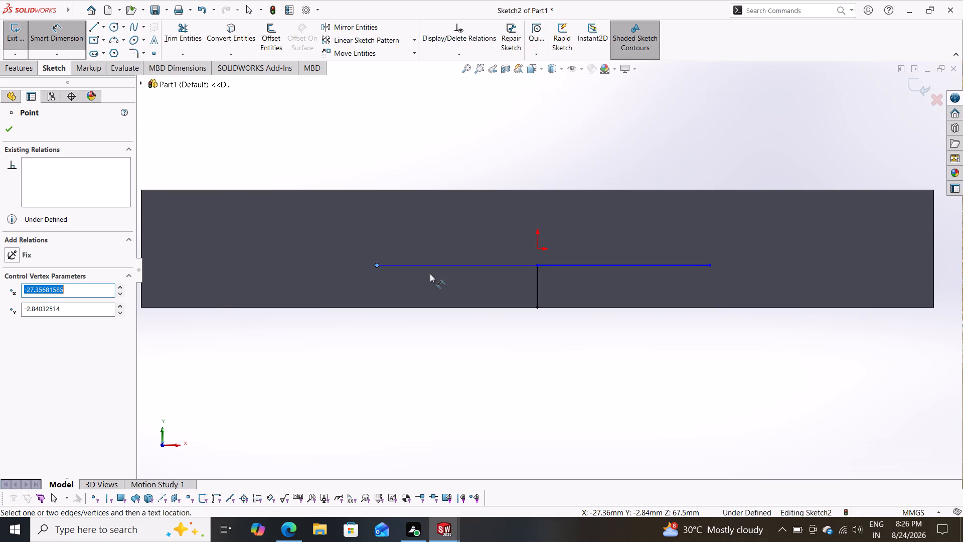
{"action": "left_click", "coordinate": [710, 265]}
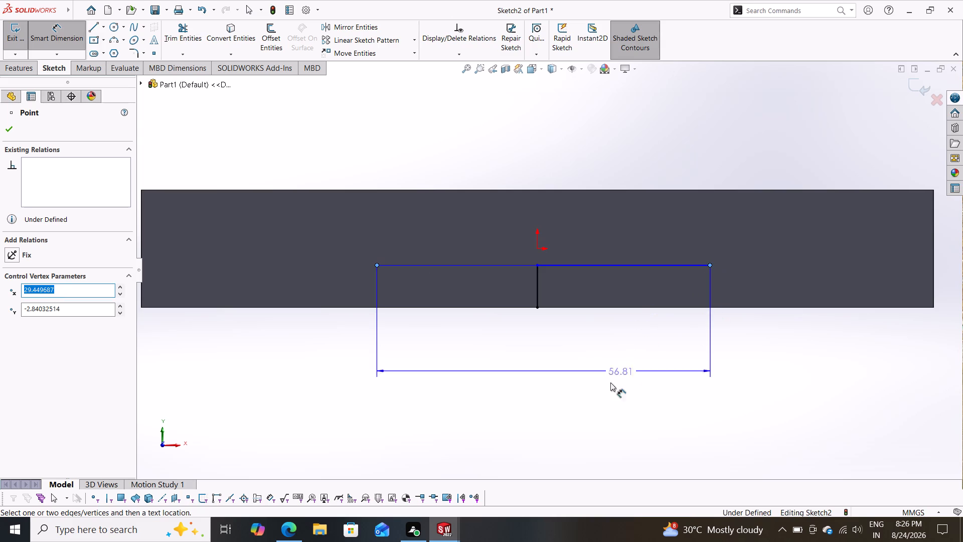
{"action": "left_click", "coordinate": [517, 408]}
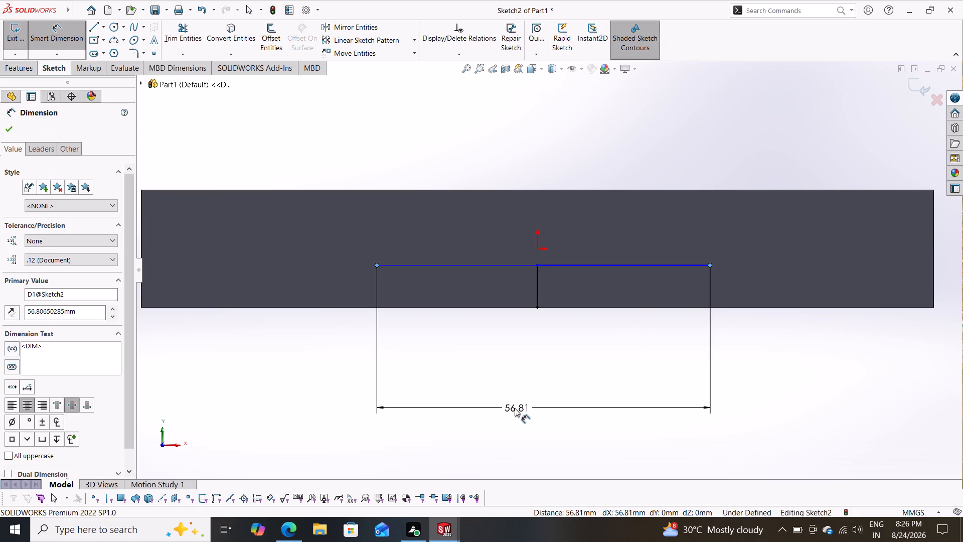
{"action": "type", "text": "55"}
{"action": "key", "text": "Return"}
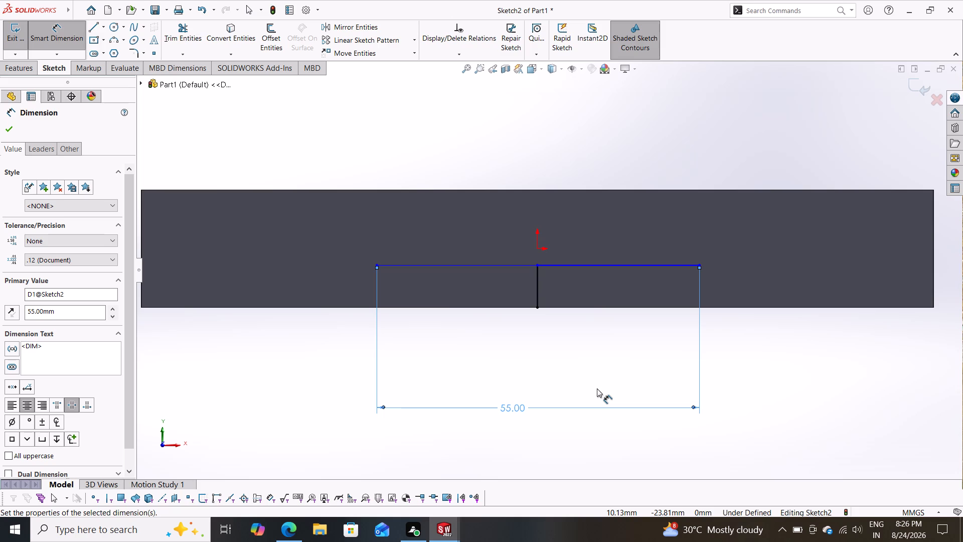
Dimension the central vertical line's length to 10 mm and finish dimensioning.
{"action": "left_click", "coordinate": [536, 281]}
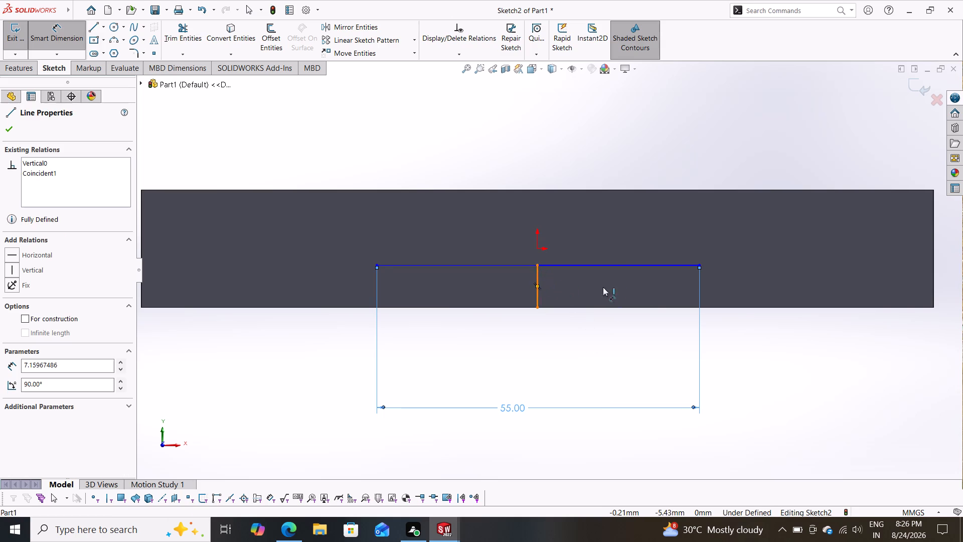
{"action": "scroll", "coordinate": [834, 331], "scroll_direction": "down", "scroll_amount": 1}
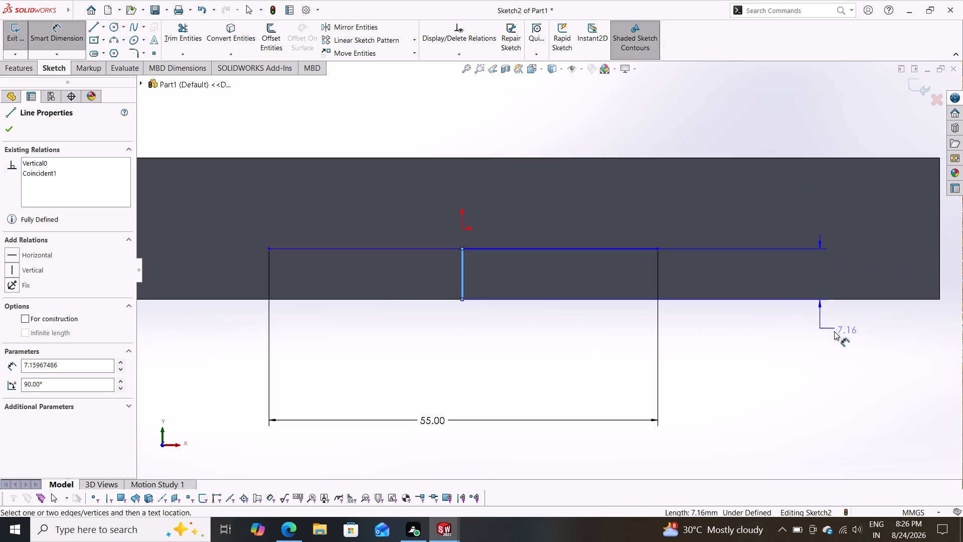
{"action": "scroll", "coordinate": [833, 332], "scroll_direction": "up", "scroll_amount": 3}
{"action": "left_click", "coordinate": [854, 266]}
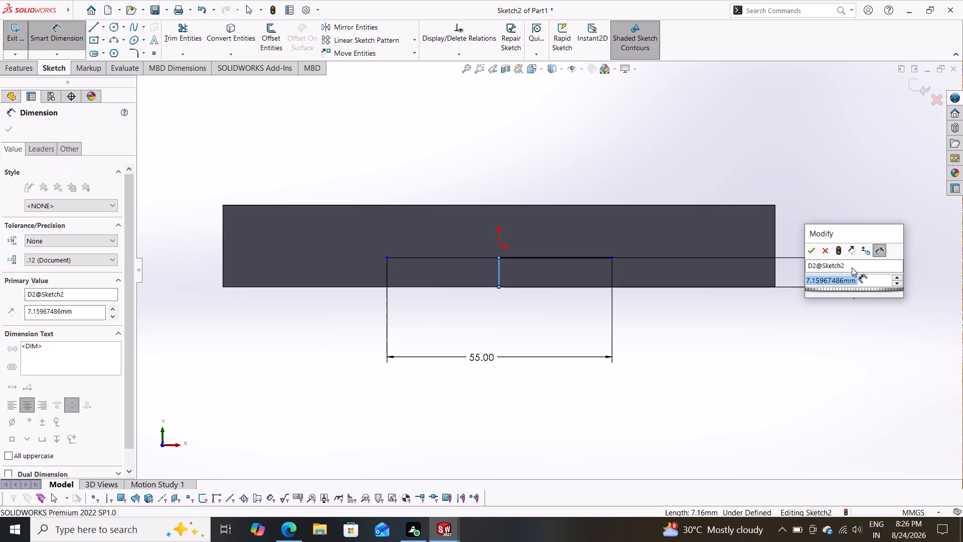
{"action": "type", "text": "10"}
{"action": "key", "text": "Return"}
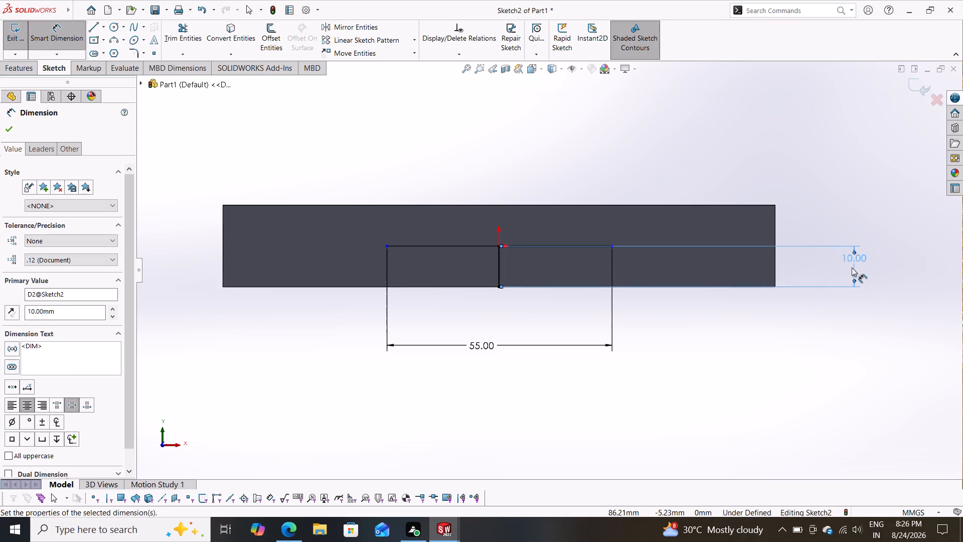
{"action": "left_click", "coordinate": [8, 130]}
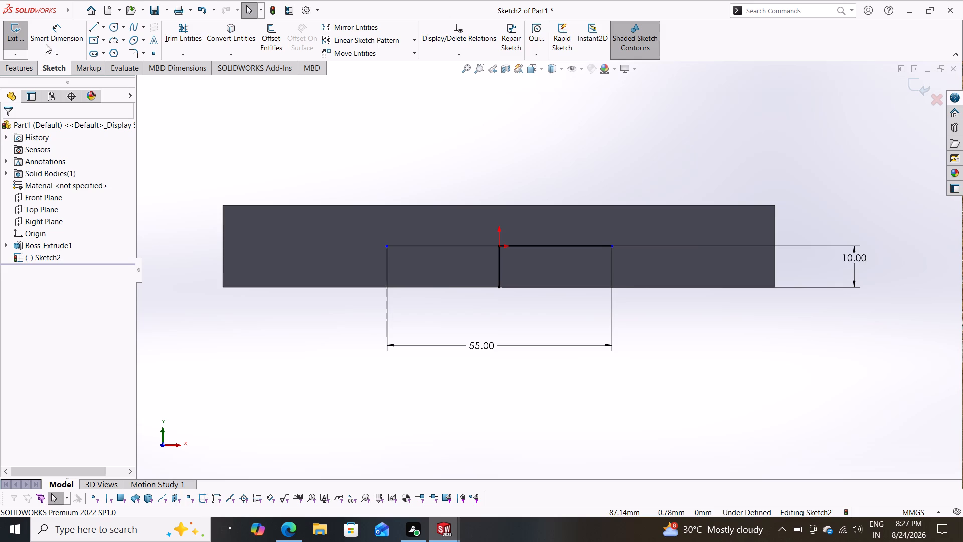
Close the profile with lines from one outer endpoint down to the block's bottom edge, along it, and up to the other outer endpoint.
{"action": "left_click", "coordinate": [93, 28]}
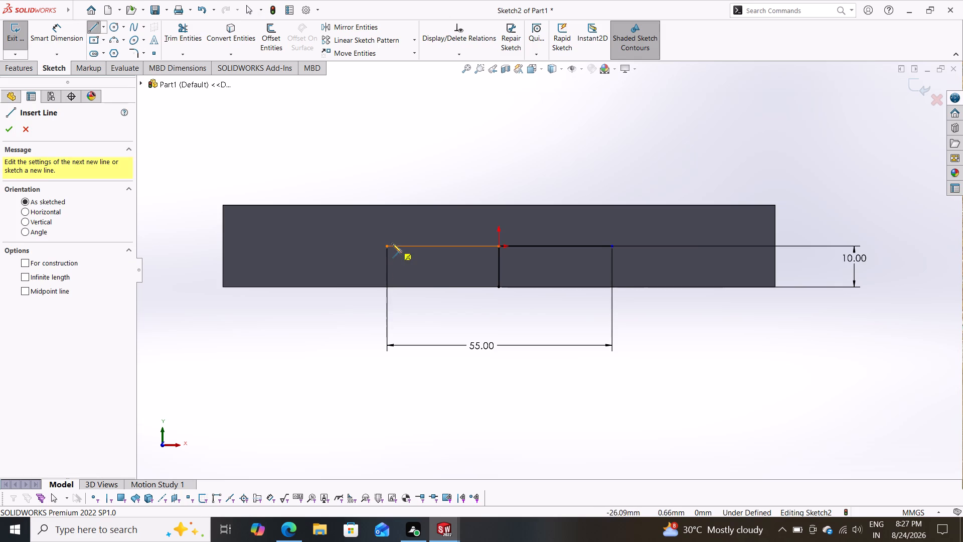
{"action": "left_click", "coordinate": [387, 244]}
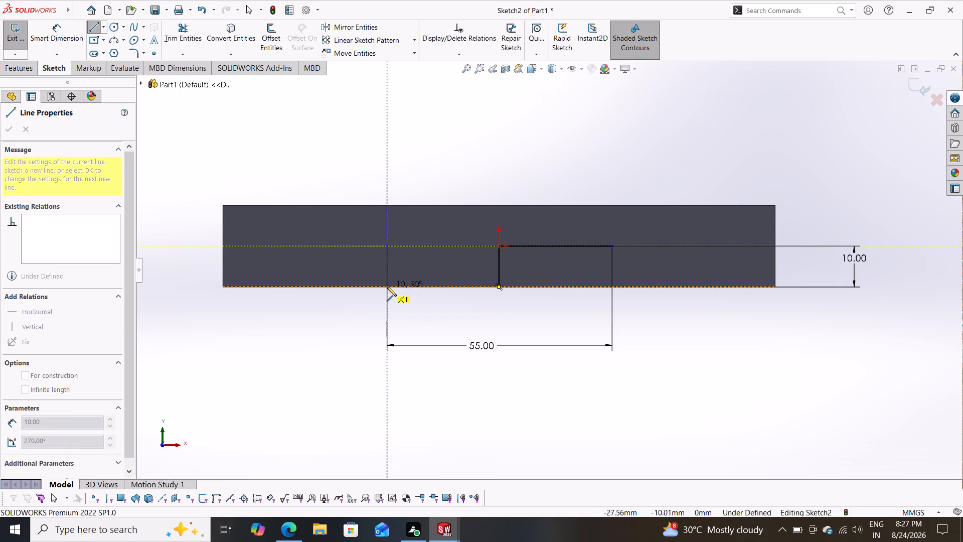
{"action": "left_click", "coordinate": [386, 286]}
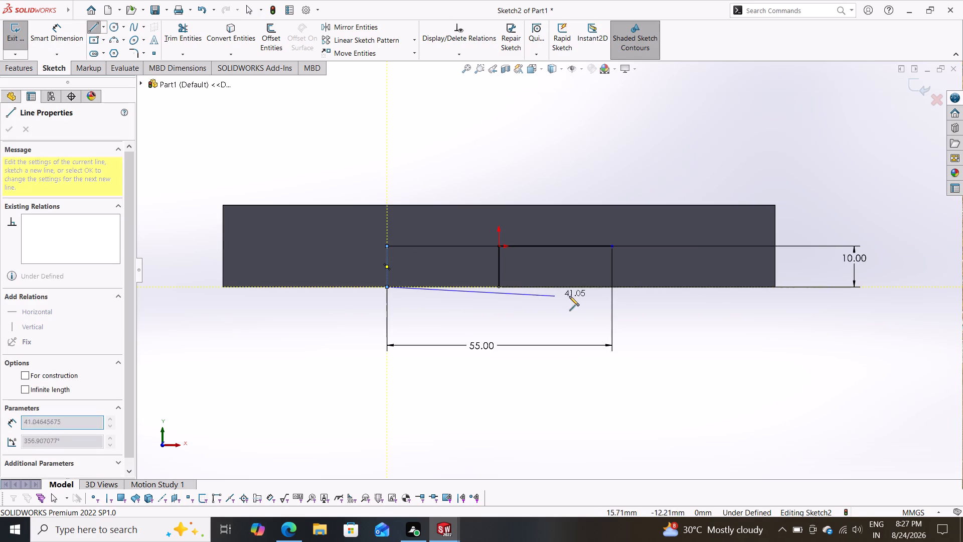
{"action": "left_click", "coordinate": [614, 288]}
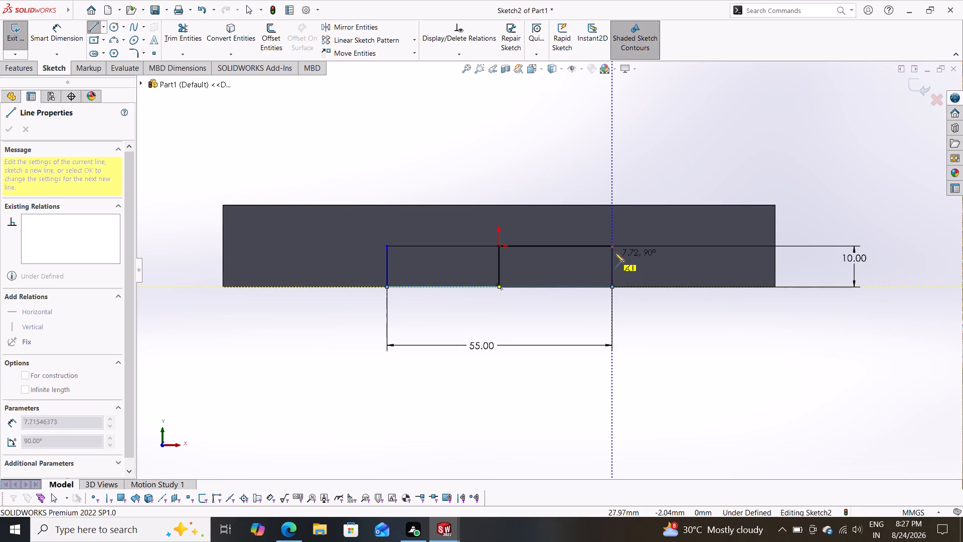
{"action": "left_click", "coordinate": [613, 246]}
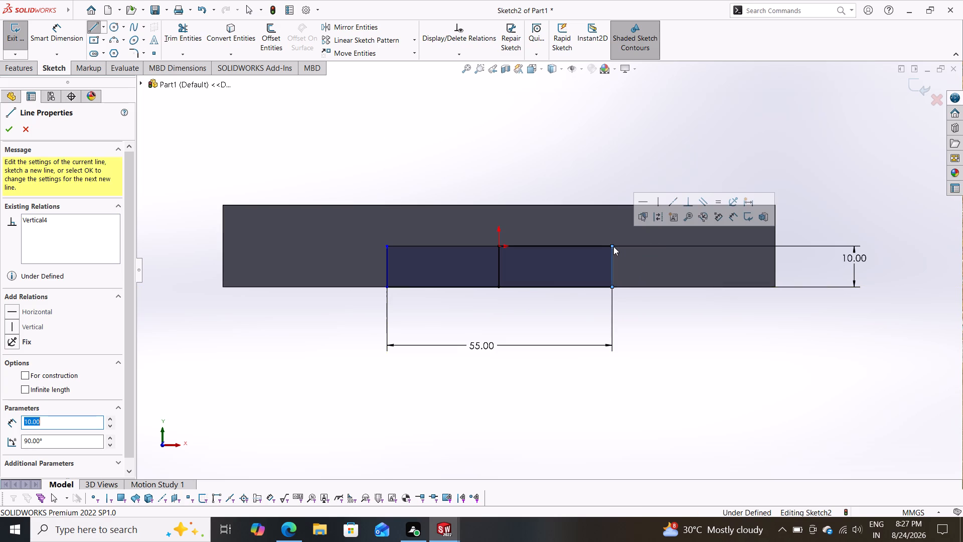
{"action": "key", "text": "Escape"}
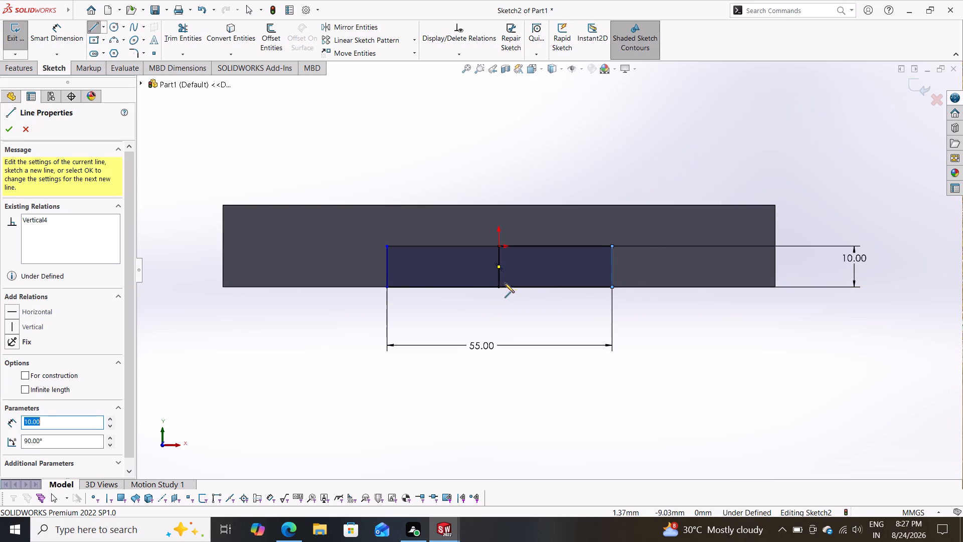
{"action": "key", "text": "Escape"}
{"action": "key", "text": "Escape"}
Convert the central vertical line of the profile to construction geometry.
{"action": "left_click", "coordinate": [501, 278]}
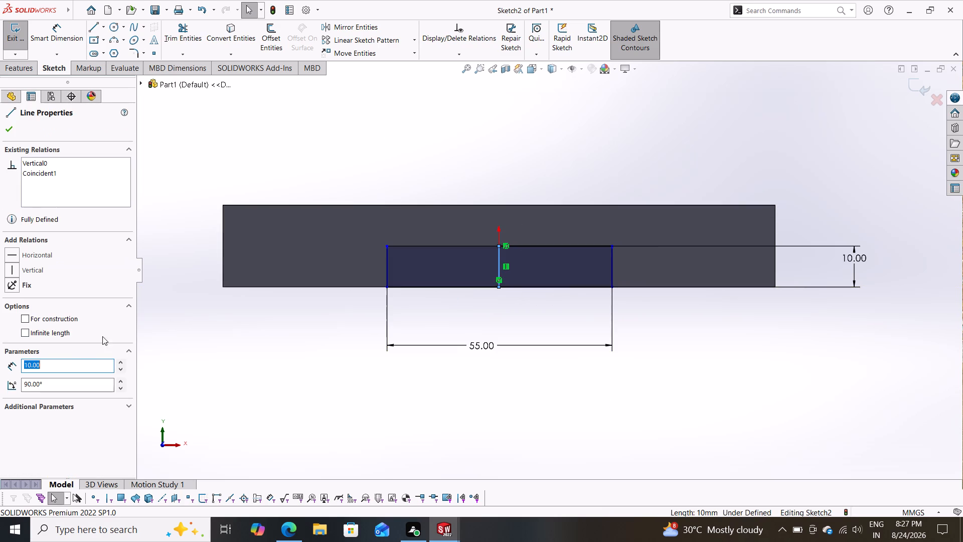
{"action": "left_click", "coordinate": [29, 318]}
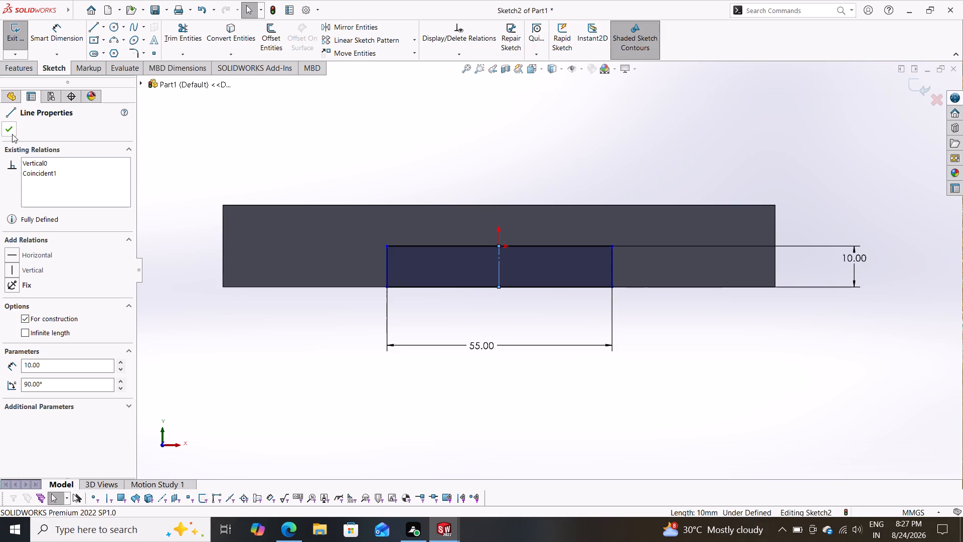
{"action": "left_click", "coordinate": [12, 133]}
{"action": "key", "text": "Escape"}
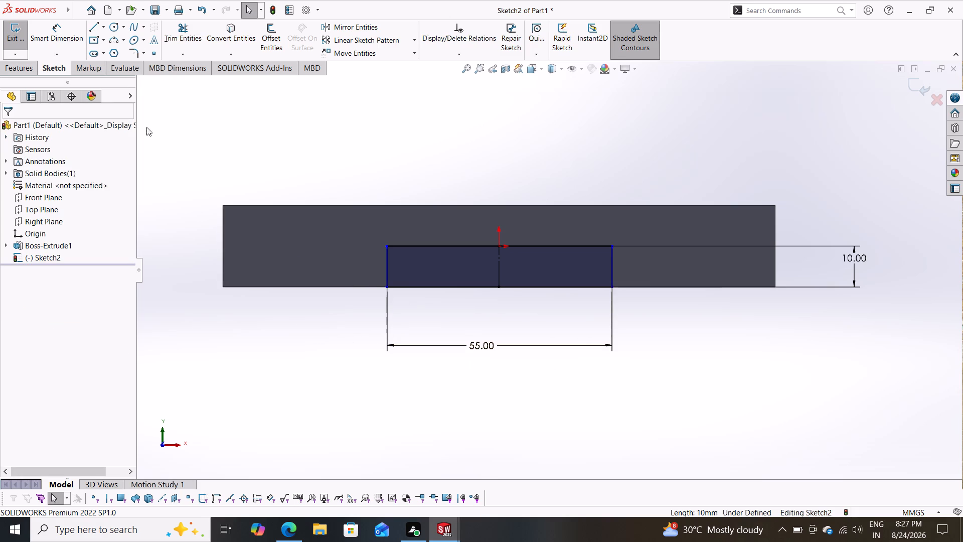
Cut-extrude the rectangular profile through the block using the Through All end condition.
{"action": "left_click", "coordinate": [23, 73]}
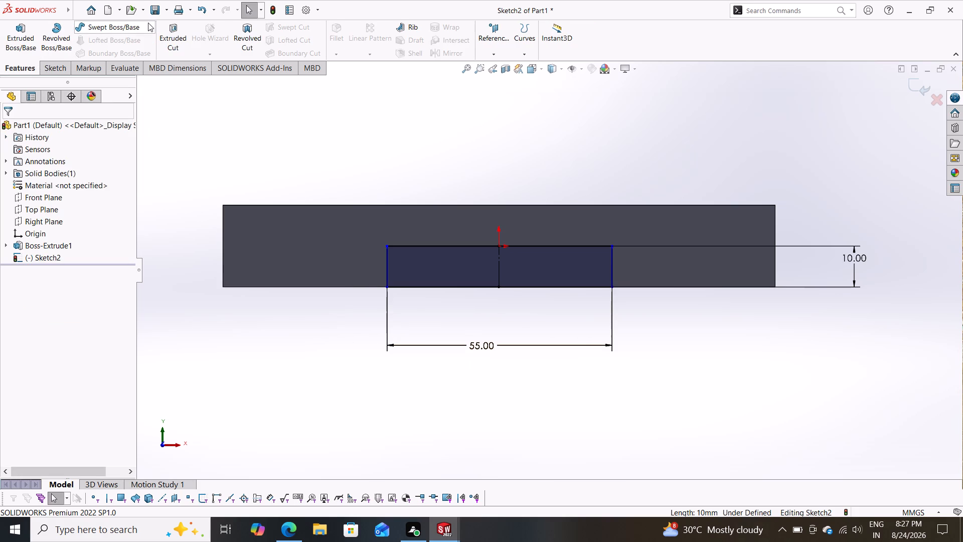
{"action": "left_click", "coordinate": [167, 36]}
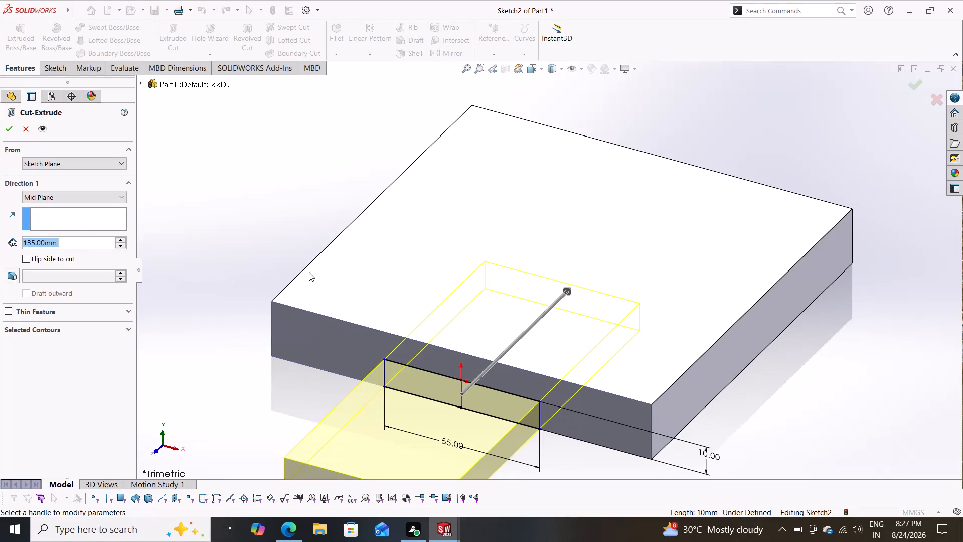
{"action": "scroll", "coordinate": [668, 252], "scroll_direction": "down", "scroll_amount": 1}
{"action": "scroll", "coordinate": [666, 254], "scroll_direction": "up", "scroll_amount": 3}
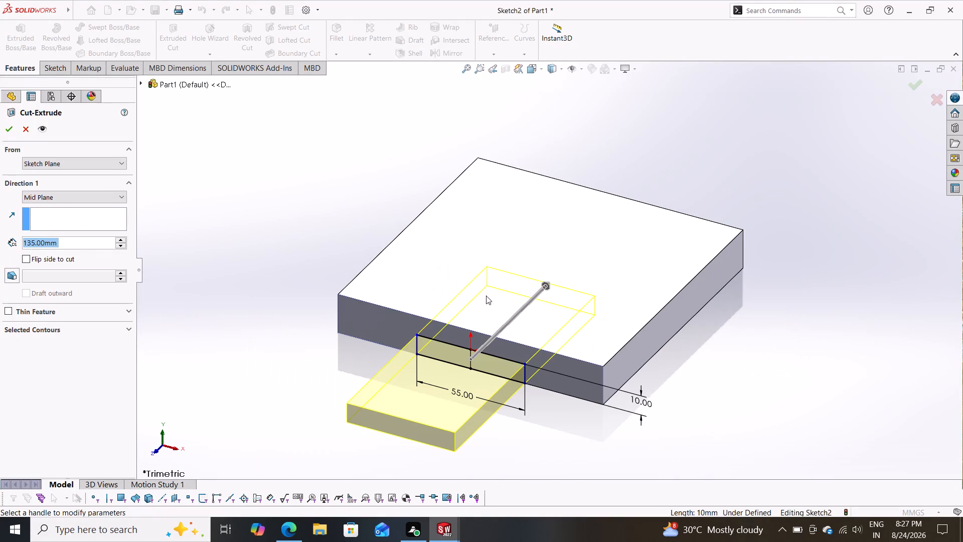
{"action": "left_click", "coordinate": [61, 196]}
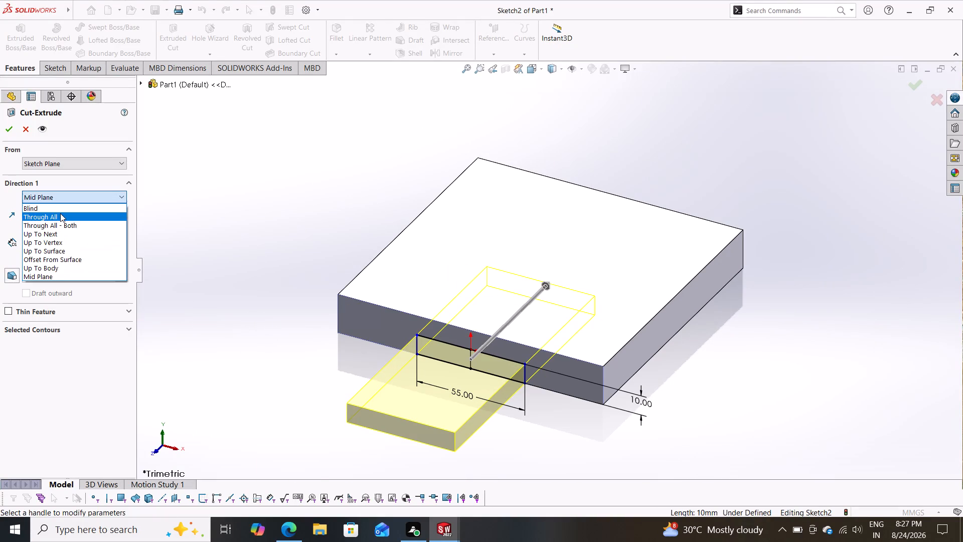
{"action": "left_click", "coordinate": [60, 213]}
{"action": "left_click", "coordinate": [7, 132]}
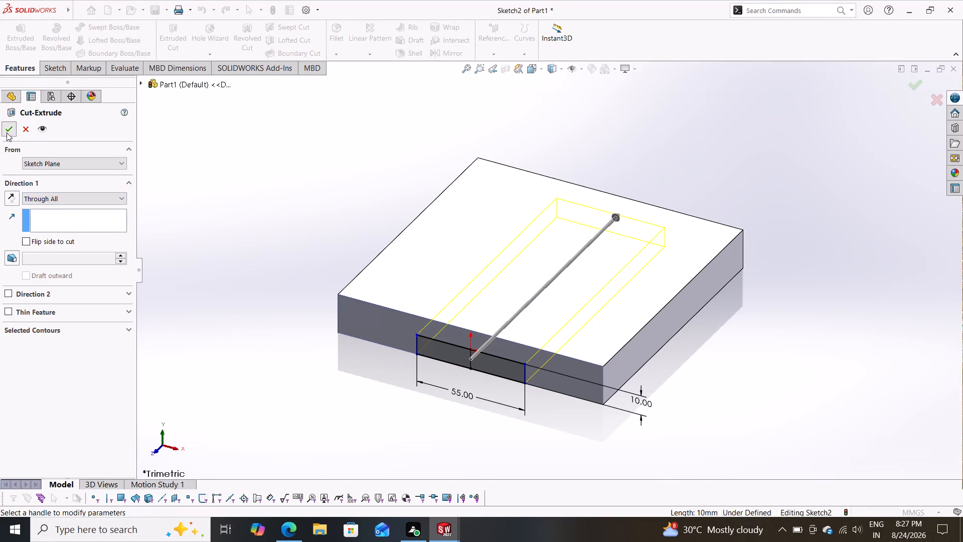
On the slotted front face, sketch a line about 42 mm left from the top edge's midpoint, and another about 83 mm back right along the edge.
{"action": "middle_click_drag", "start_coordinate": [335, 350], "coordinate": [402, 329]}
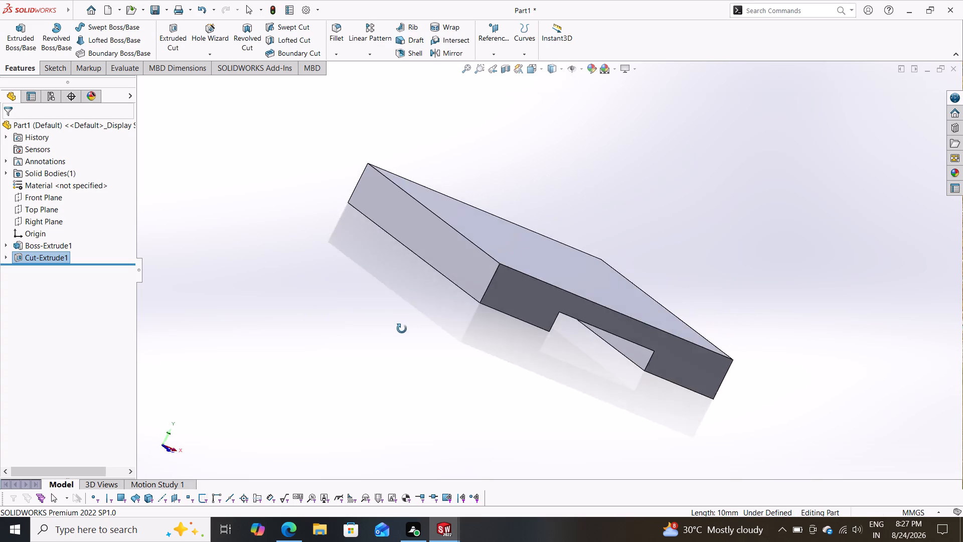
{"action": "middle_click_drag", "start_coordinate": [402, 329], "coordinate": [357, 330]}
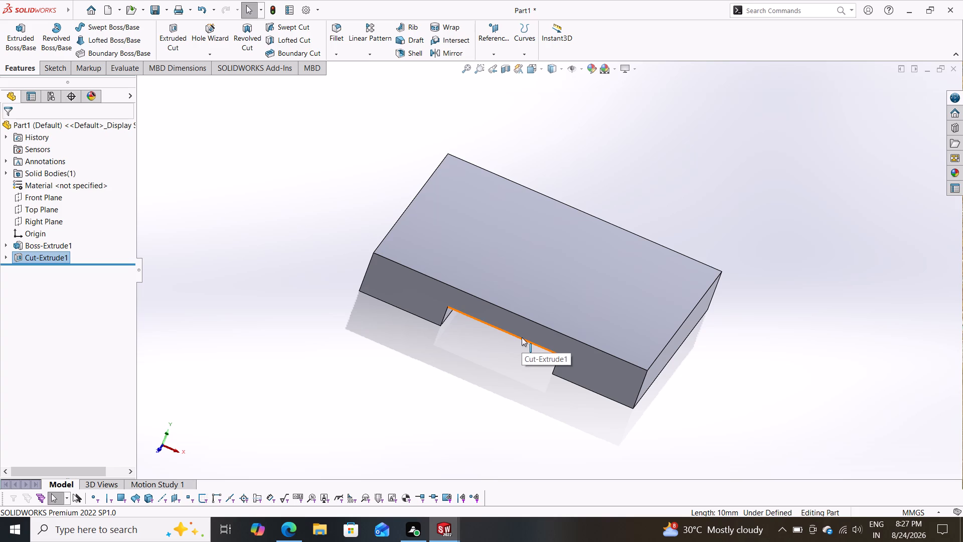
{"action": "left_click", "coordinate": [596, 371]}
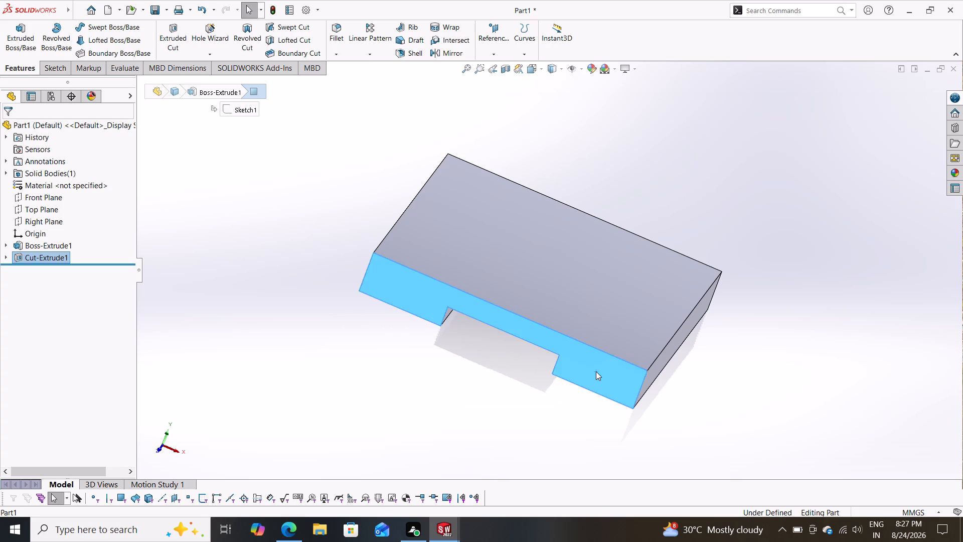
{"action": "left_click", "coordinate": [644, 340]}
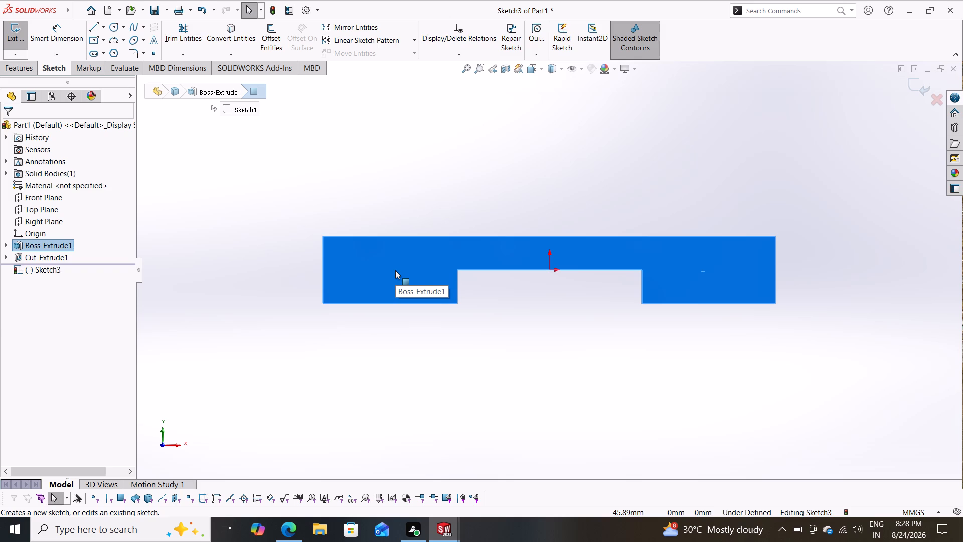
{"action": "left_click", "coordinate": [93, 26]}
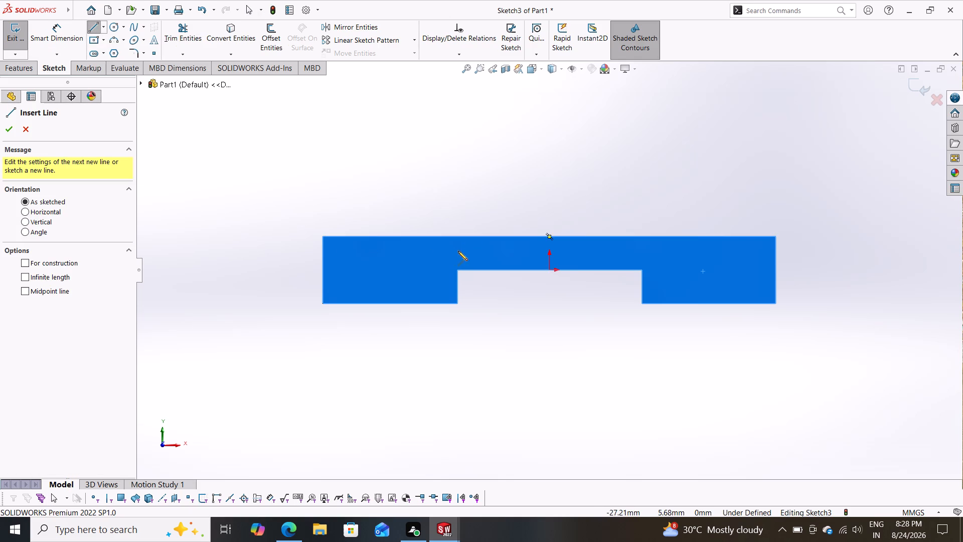
{"action": "left_click", "coordinate": [551, 237]}
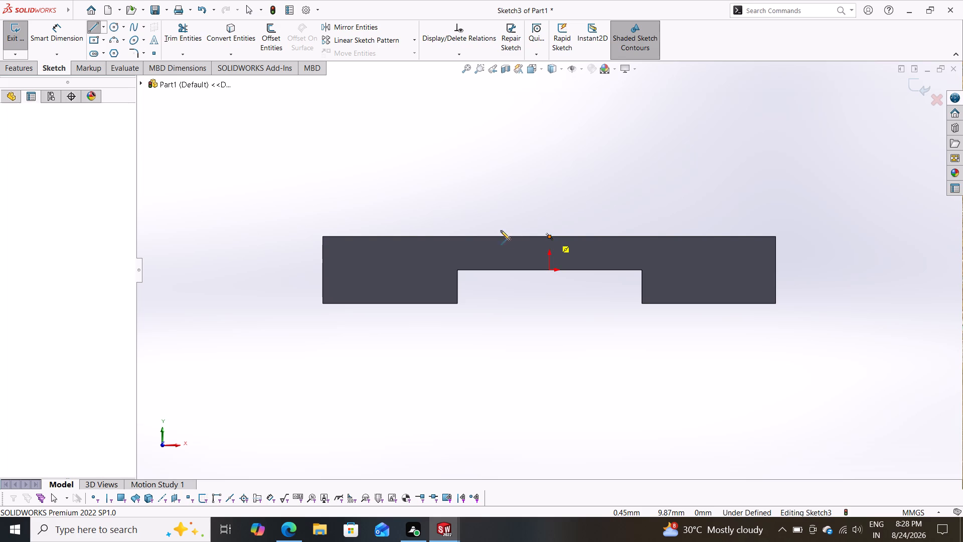
{"action": "left_click", "coordinate": [410, 237]}
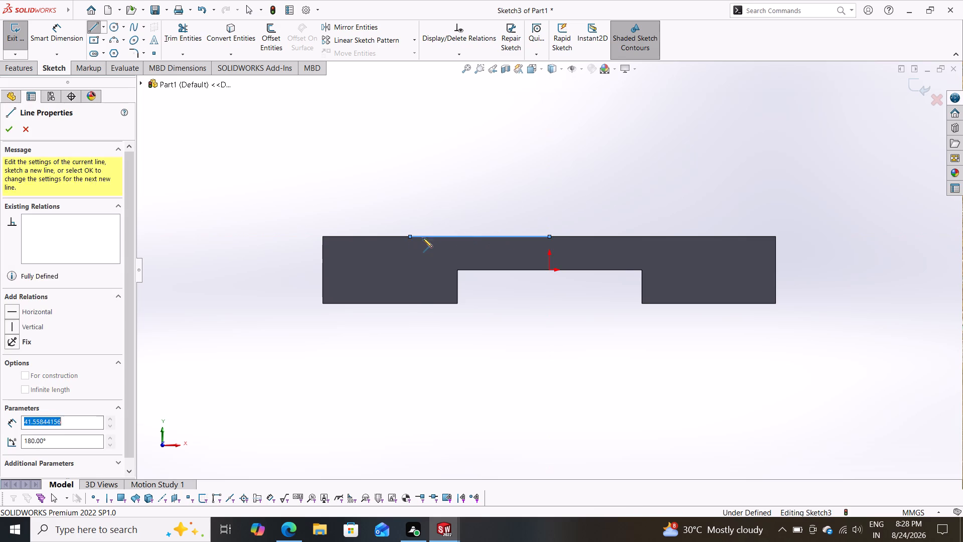
{"action": "left_click", "coordinate": [690, 237]}
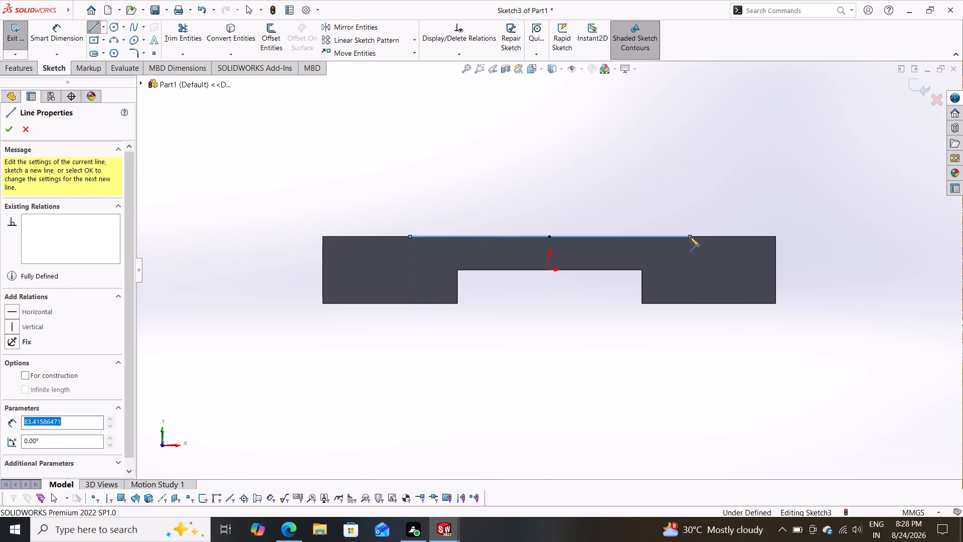
{"action": "double_click", "coordinate": [451, 180]}
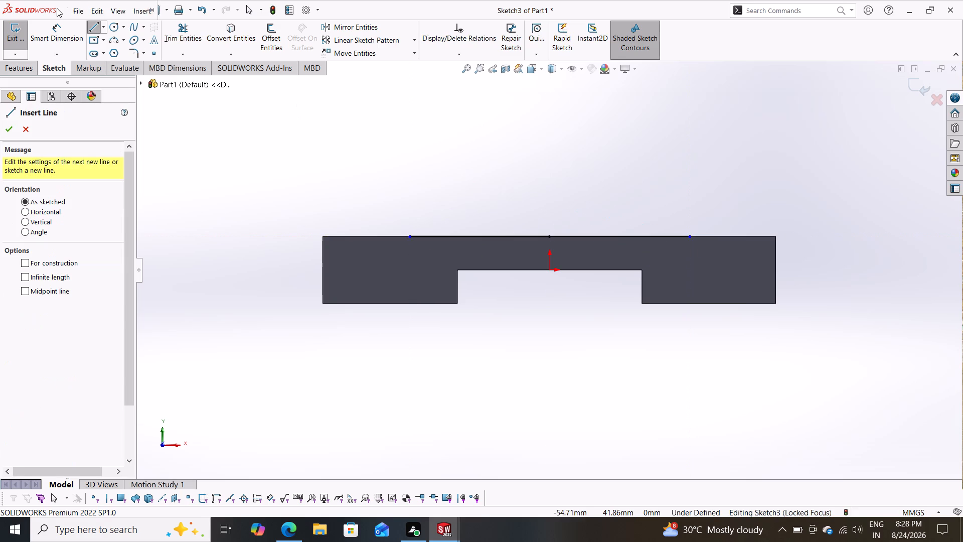
Dimension the distance between the two outer endpoints of the top-edge lines at 75 mm.
{"action": "left_click", "coordinate": [60, 38]}
{"action": "left_click", "coordinate": [409, 237]}
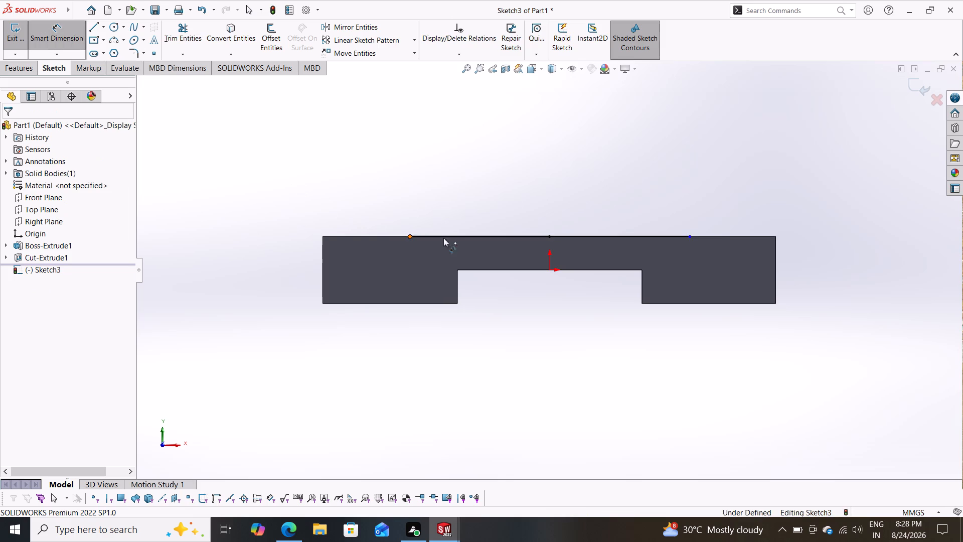
{"action": "left_click", "coordinate": [689, 236]}
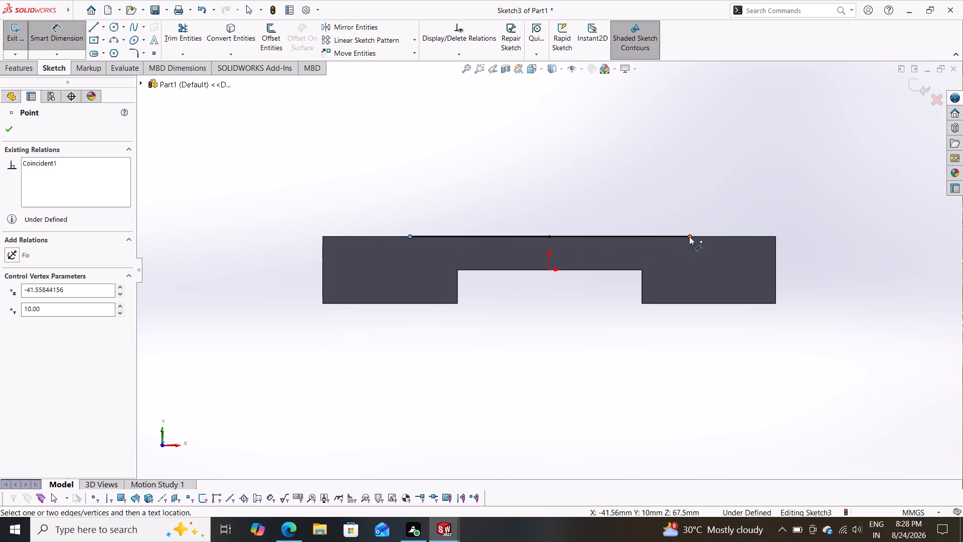
{"action": "left_click", "coordinate": [536, 145]}
{"action": "key", "text": "7"}
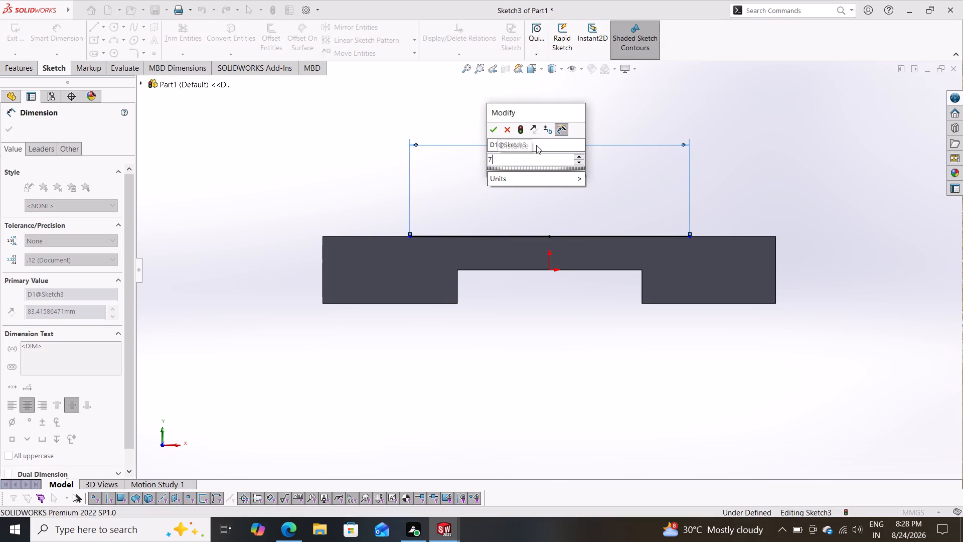
{"action": "key", "text": "5"}
{"action": "key", "text": "Return"}
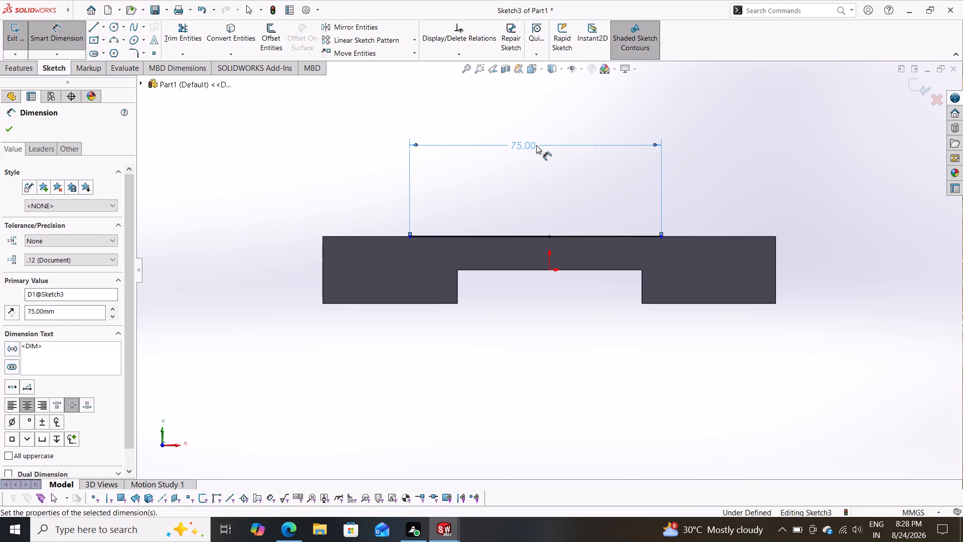
Dimension the left endpoint from the top edge's midpoint at 75/2 mm, centring the 75 mm span.
{"action": "left_click", "coordinate": [552, 239]}
{"action": "left_click_drag", "start_coordinate": [409, 237], "coordinate": [427, 225]}
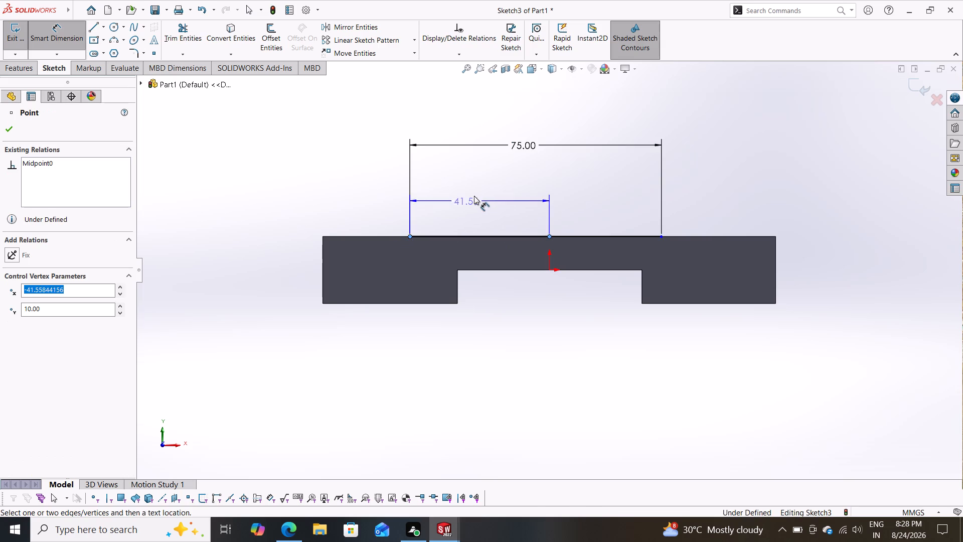
{"action": "left_click", "coordinate": [477, 194]}
{"action": "type", "text": "75/2"}
{"action": "key", "text": "Return"}
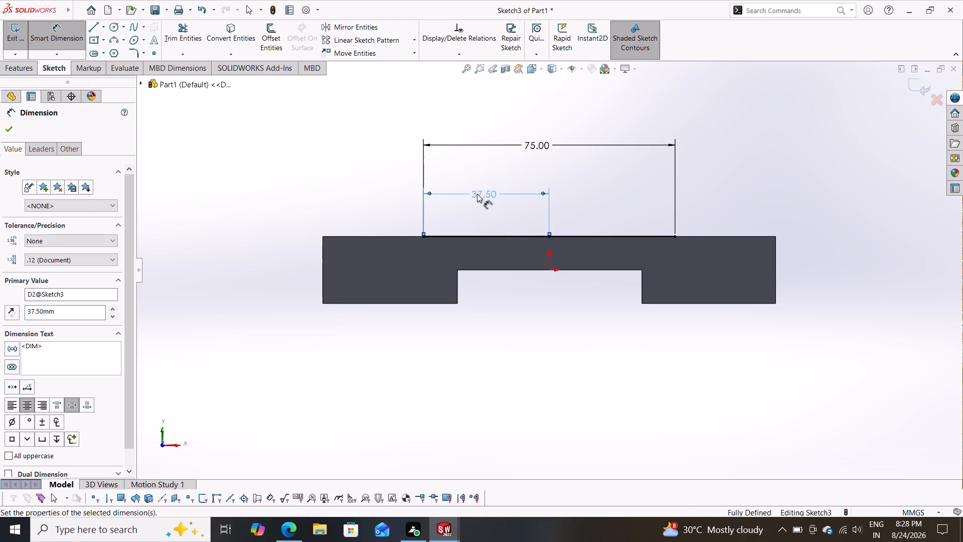
{"action": "left_click", "coordinate": [10, 133]}
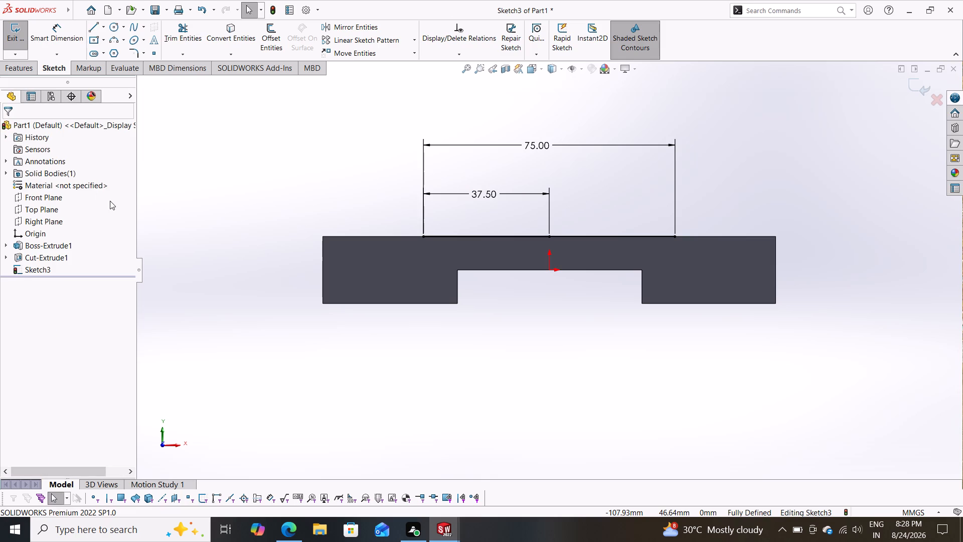
Sketch a closed 30 × 10 mm rectangle in the block's upper left corner, starting from the 75 mm span's left endpoint.
{"action": "left_click", "coordinate": [93, 28]}
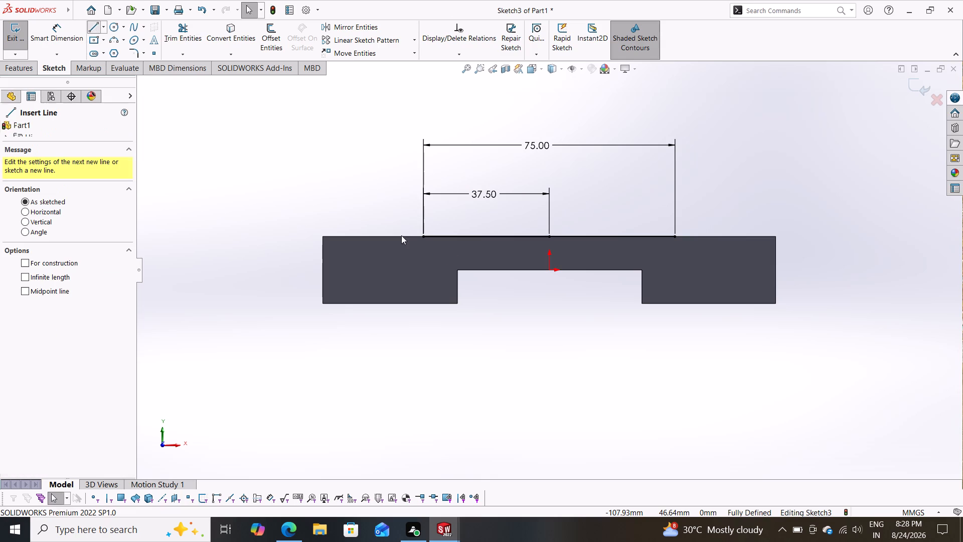
{"action": "left_click", "coordinate": [425, 238]}
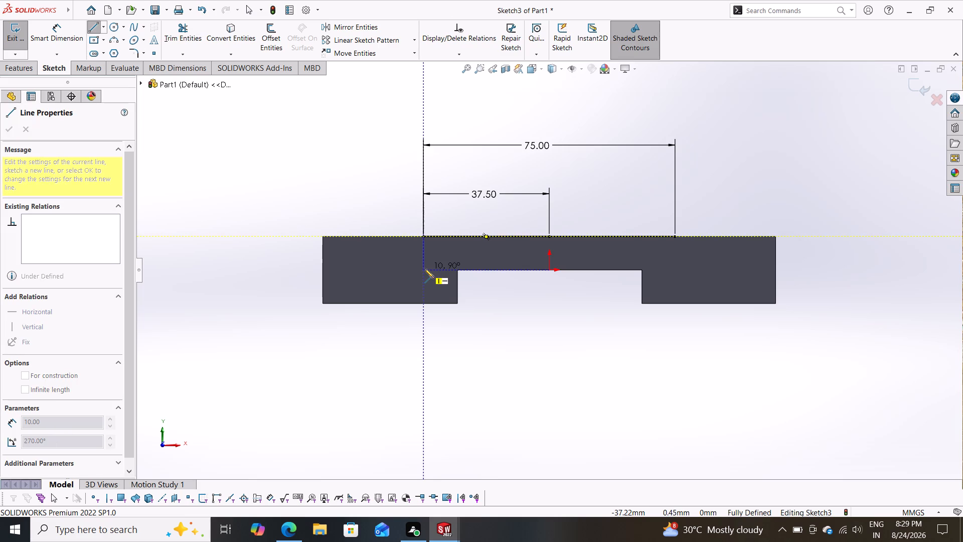
{"action": "left_click", "coordinate": [424, 268]}
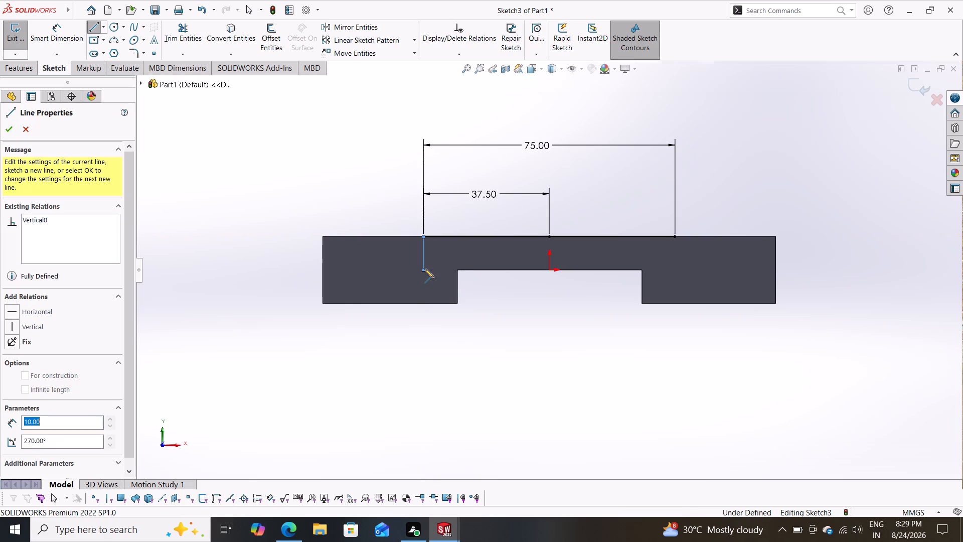
{"action": "left_click", "coordinate": [322, 269]}
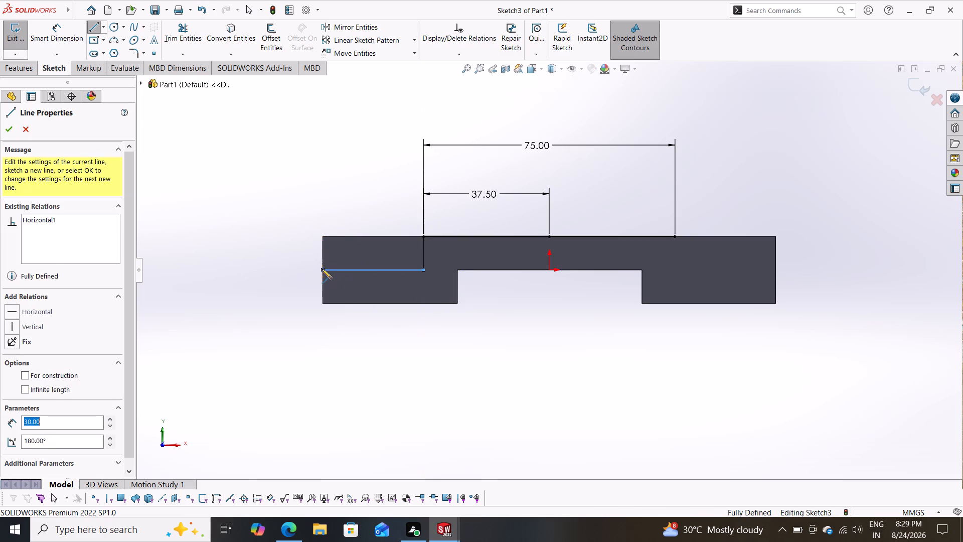
{"action": "left_click", "coordinate": [322, 237]}
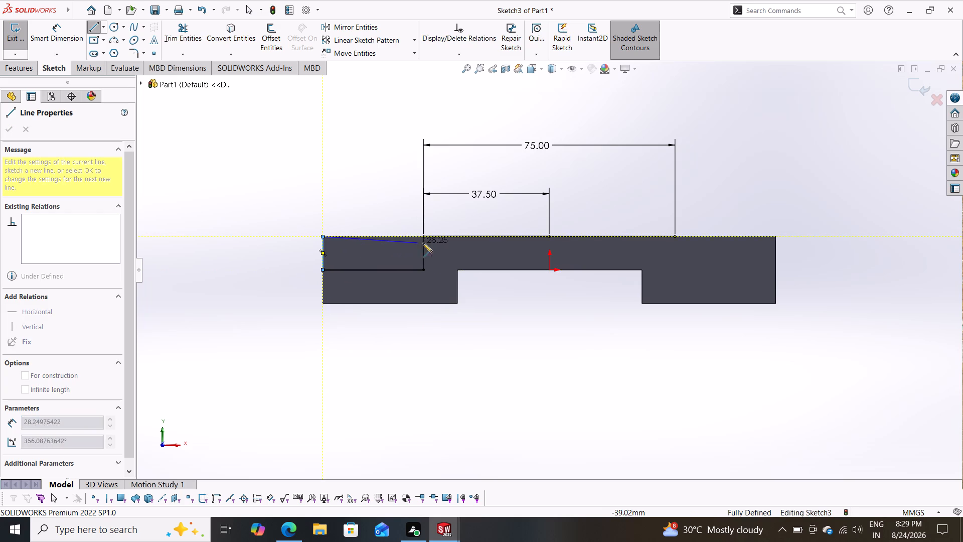
{"action": "left_click", "coordinate": [424, 237]}
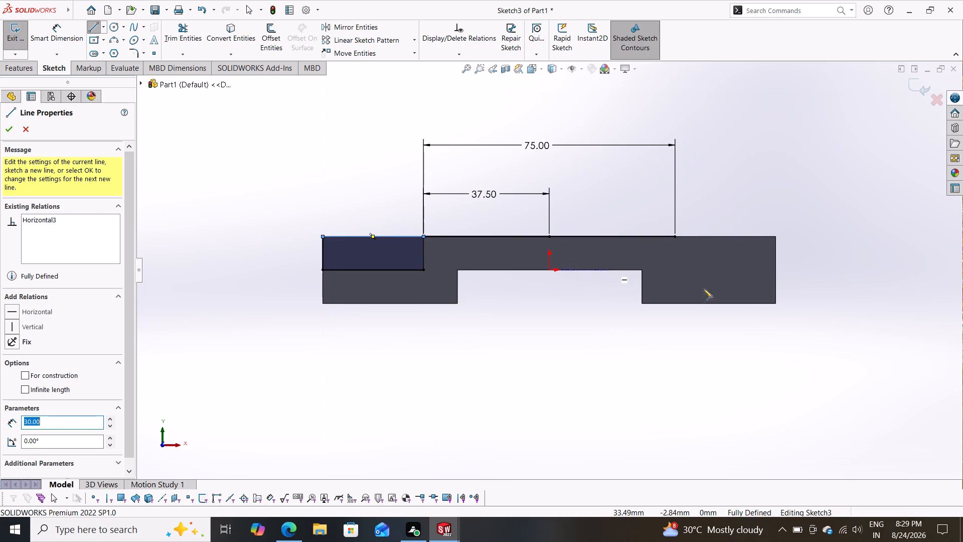
Sketch a matching 30 × 10 mm rectangle in the block's upper right corner, starting from the 75 mm span's right endpoint.
{"action": "left_click", "coordinate": [675, 237]}
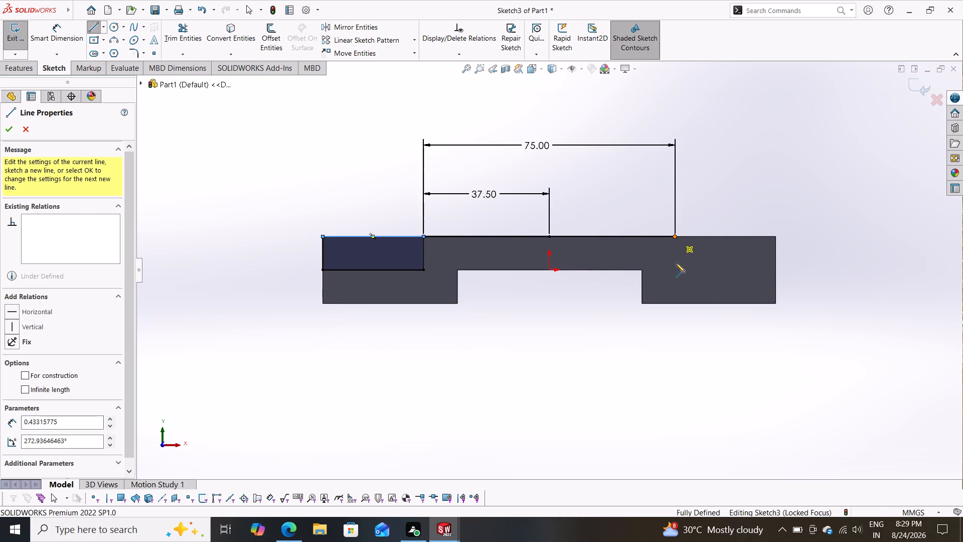
{"action": "left_click", "coordinate": [677, 272]}
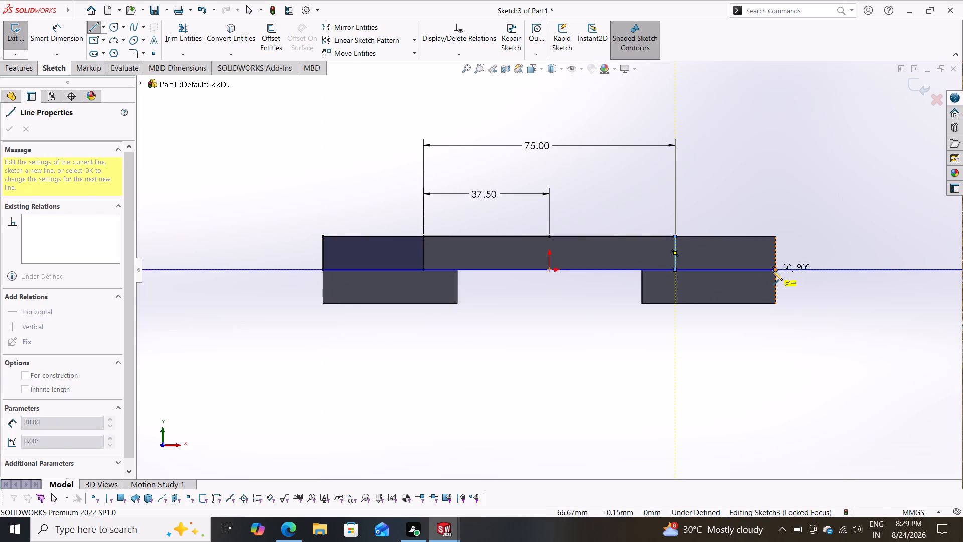
{"action": "left_click", "coordinate": [773, 270]}
{"action": "left_click_drag", "start_coordinate": [778, 237], "coordinate": [757, 233]}
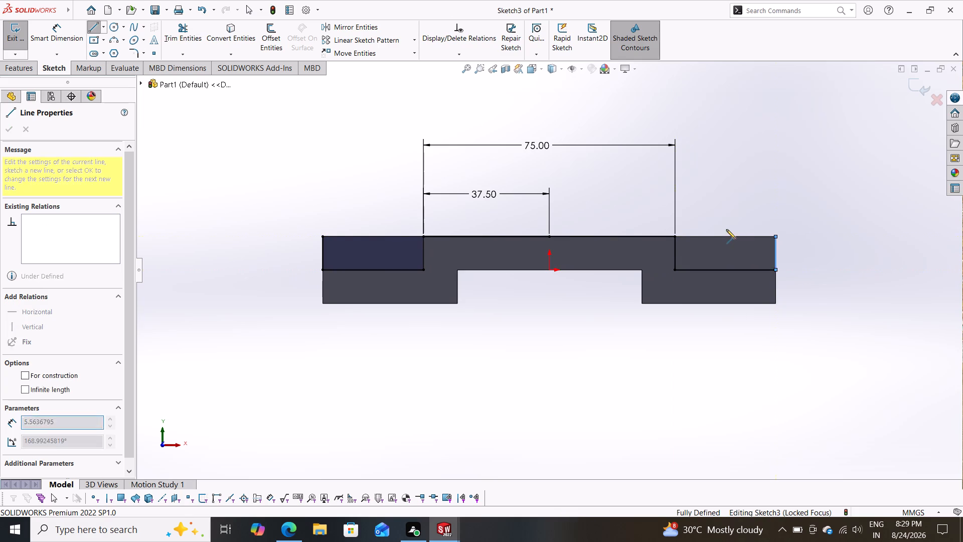
{"action": "left_click", "coordinate": [677, 237]}
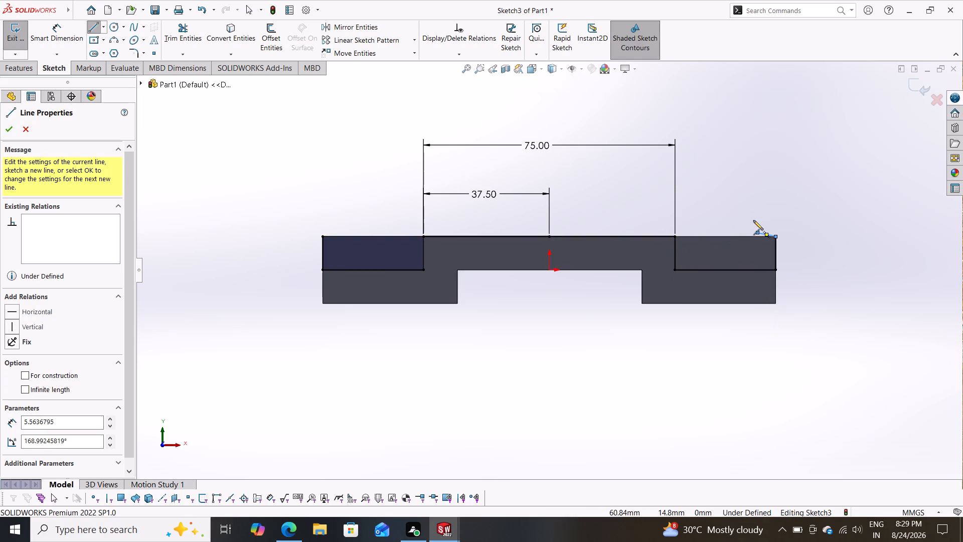
{"action": "left_click", "coordinate": [674, 235]}
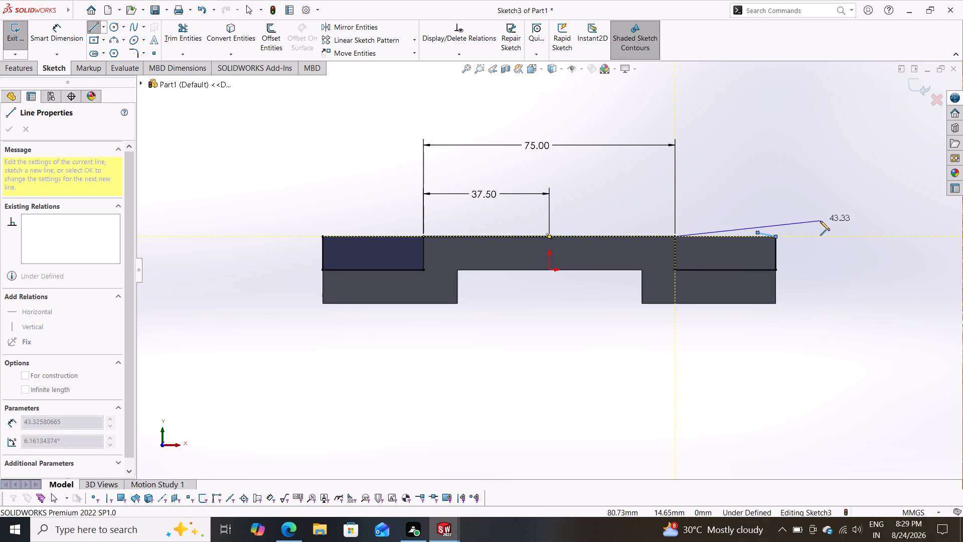
{"action": "left_click", "coordinate": [776, 237]}
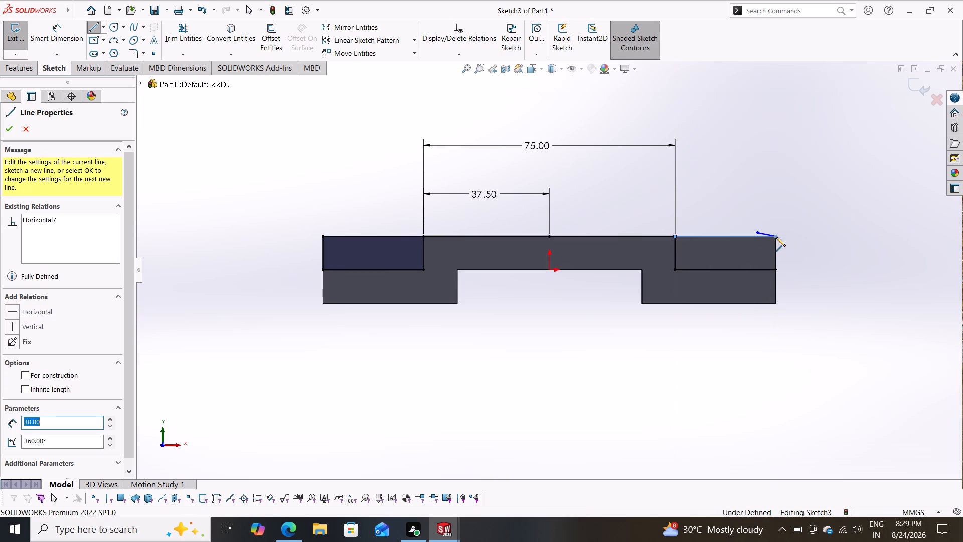
{"action": "key", "text": "Escape"}
Delete the short stray slanted line at the block's upper right corner.
{"action": "scroll", "coordinate": [804, 242], "scroll_direction": "down", "scroll_amount": 3}
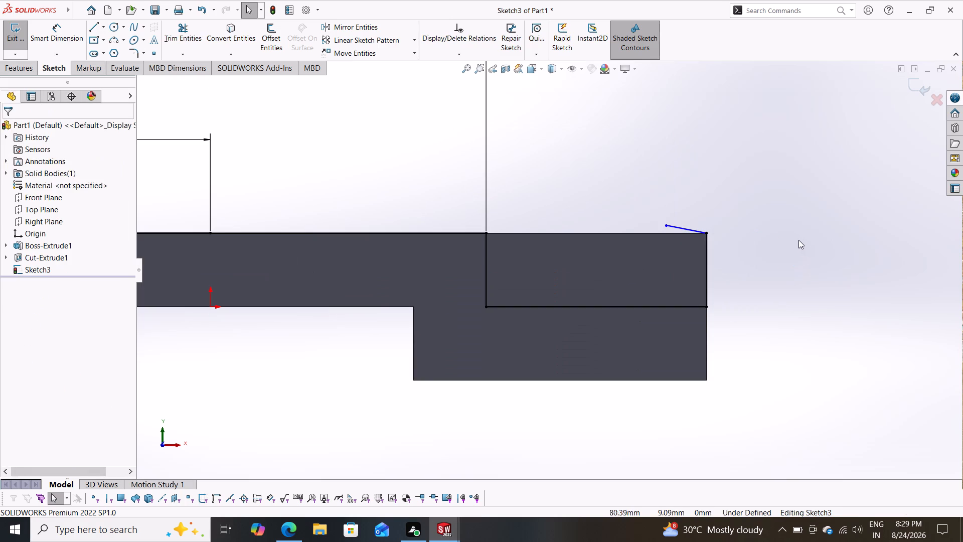
{"action": "left_click", "coordinate": [684, 228]}
{"action": "key", "text": "Delete"}
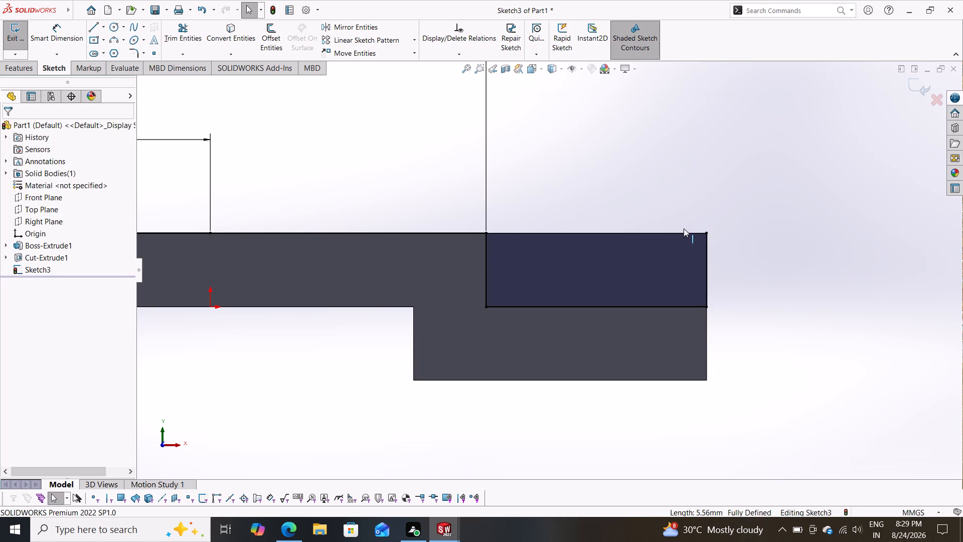
Cut-extrude both corner rectangles through the block using the Through All end condition.
{"action": "scroll", "coordinate": [711, 316], "scroll_direction": "up", "scroll_amount": 5}
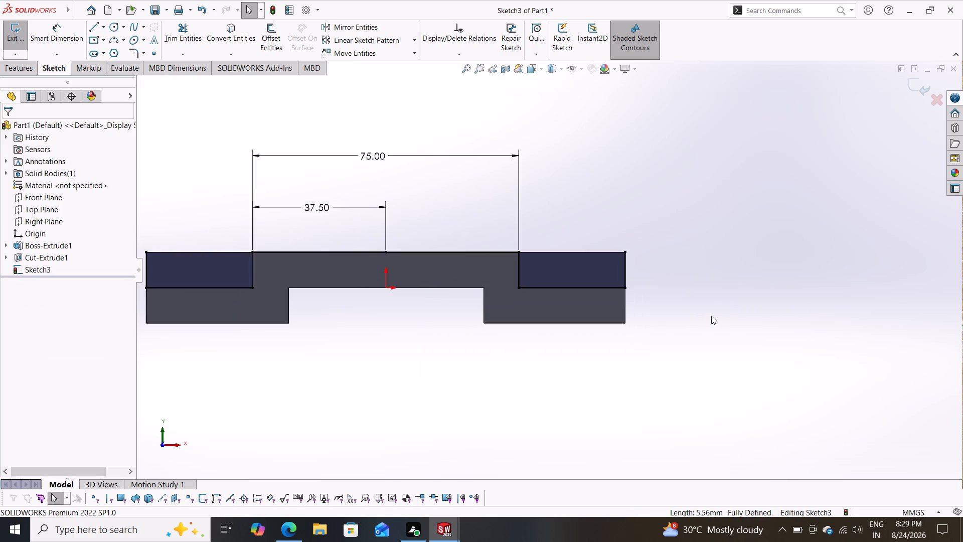
{"action": "left_click", "coordinate": [24, 67]}
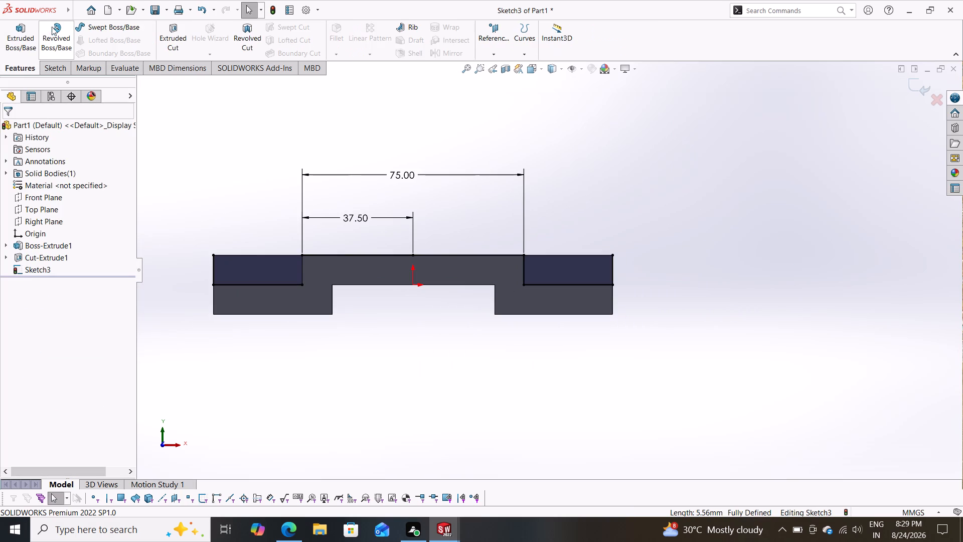
{"action": "left_click", "coordinate": [180, 31]}
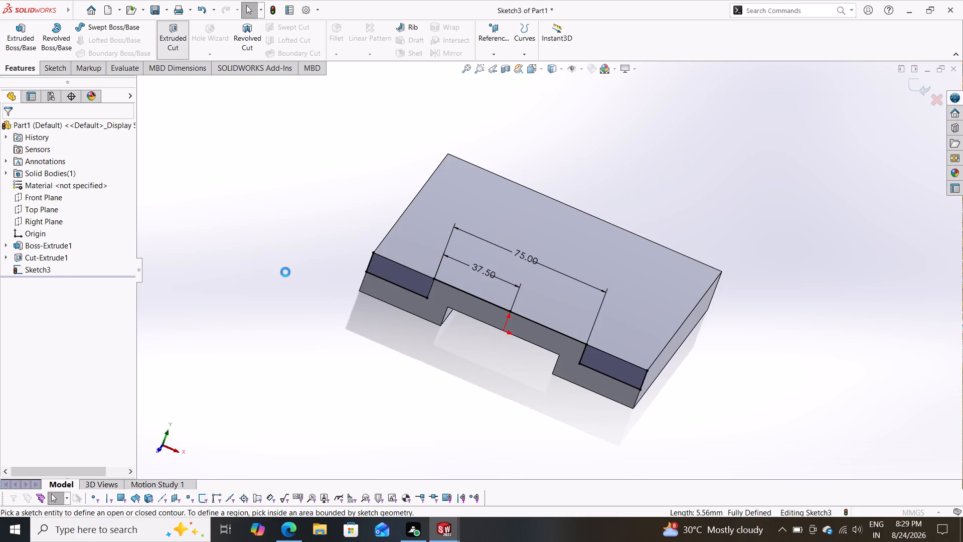
{"action": "left_click", "coordinate": [395, 271]}
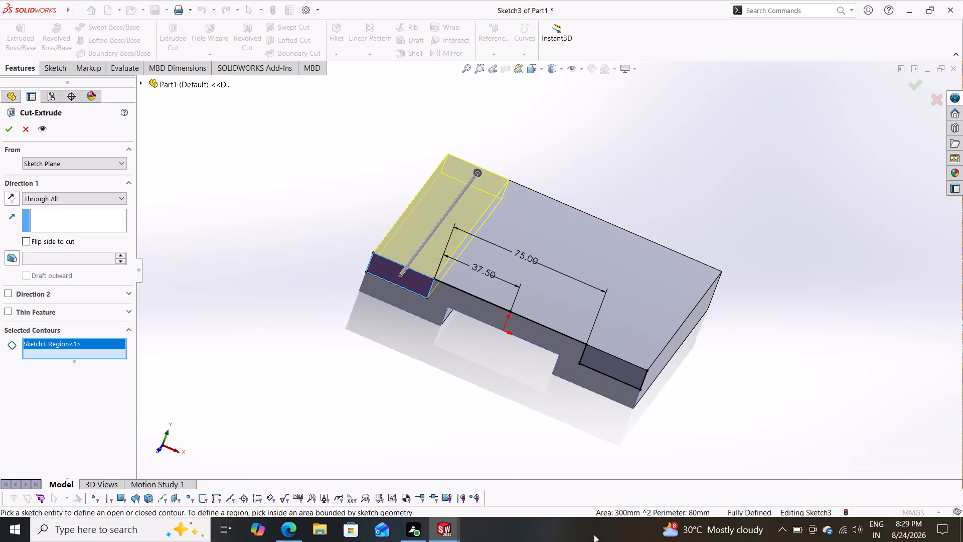
{"action": "left_click", "coordinate": [613, 361]}
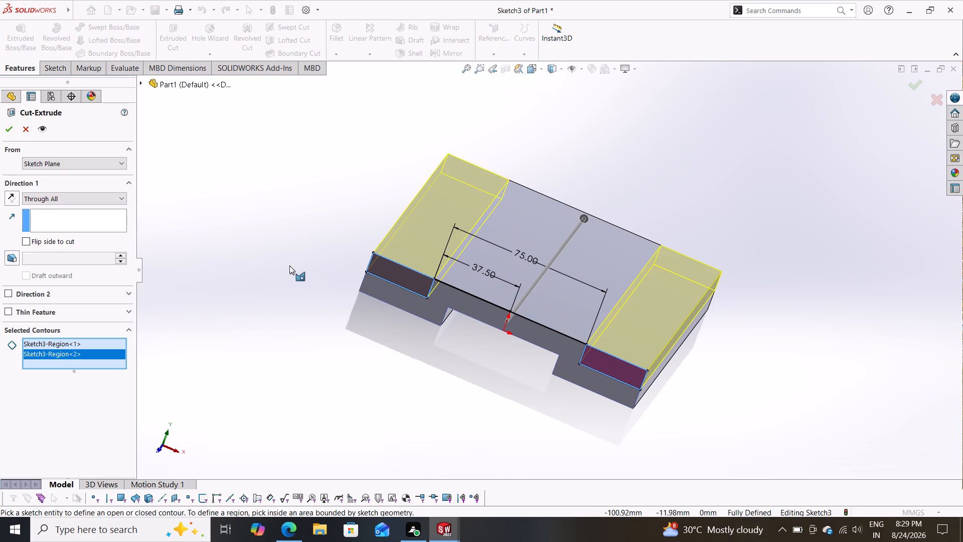
{"action": "left_click", "coordinate": [9, 125]}
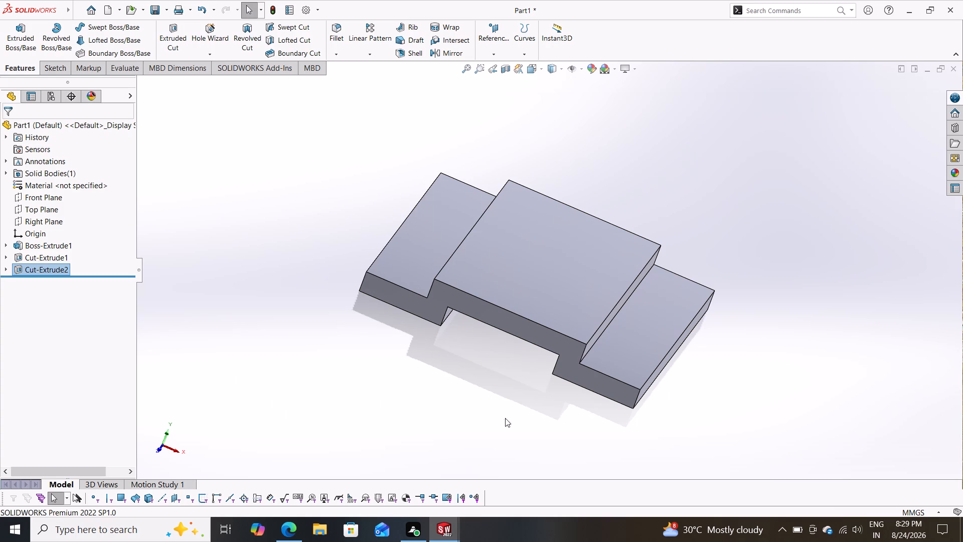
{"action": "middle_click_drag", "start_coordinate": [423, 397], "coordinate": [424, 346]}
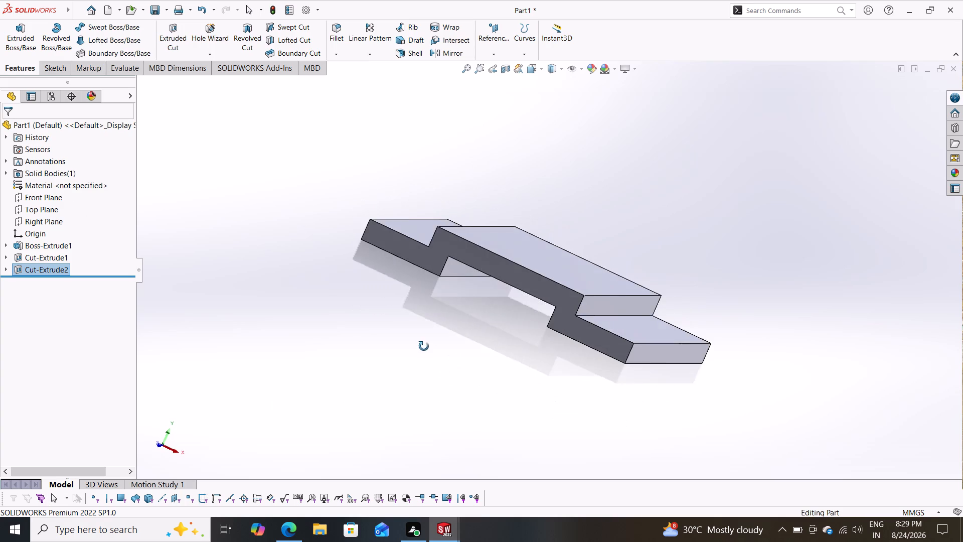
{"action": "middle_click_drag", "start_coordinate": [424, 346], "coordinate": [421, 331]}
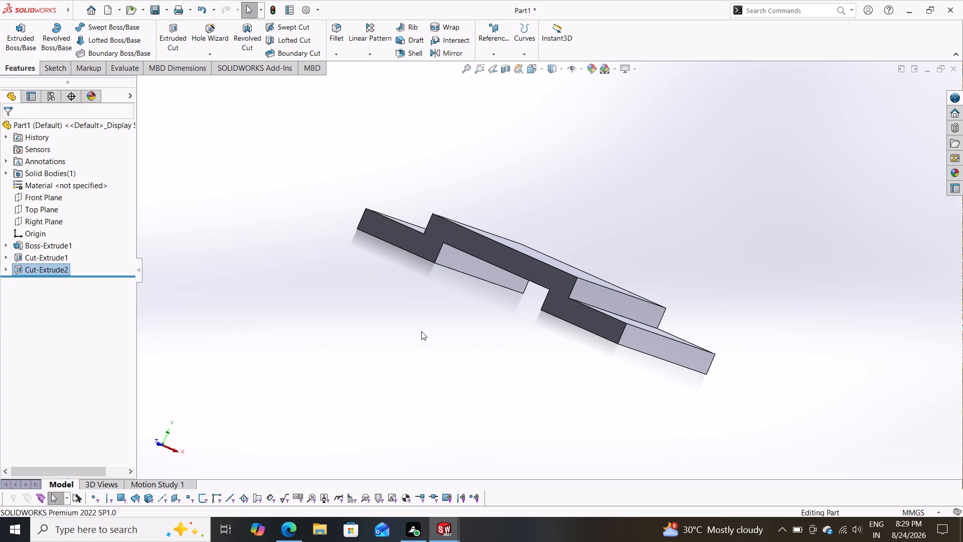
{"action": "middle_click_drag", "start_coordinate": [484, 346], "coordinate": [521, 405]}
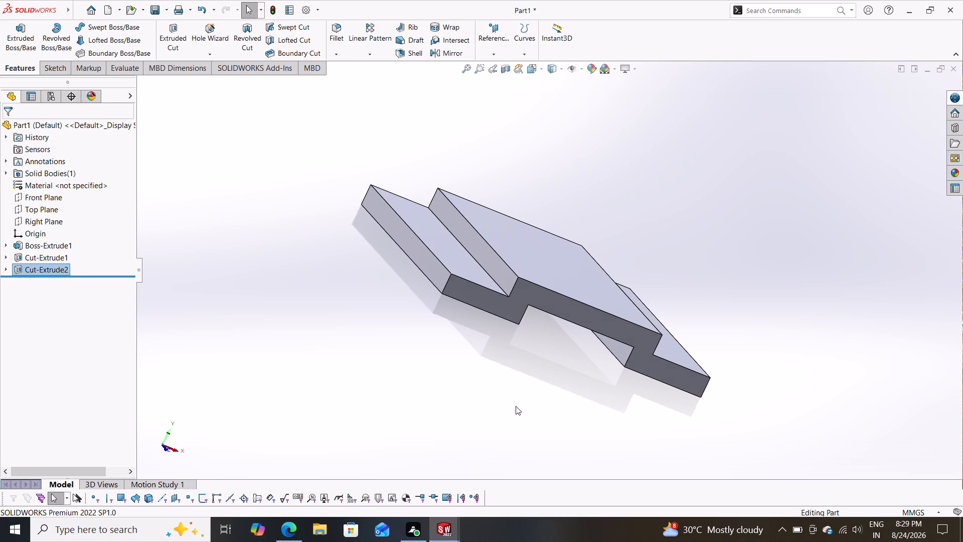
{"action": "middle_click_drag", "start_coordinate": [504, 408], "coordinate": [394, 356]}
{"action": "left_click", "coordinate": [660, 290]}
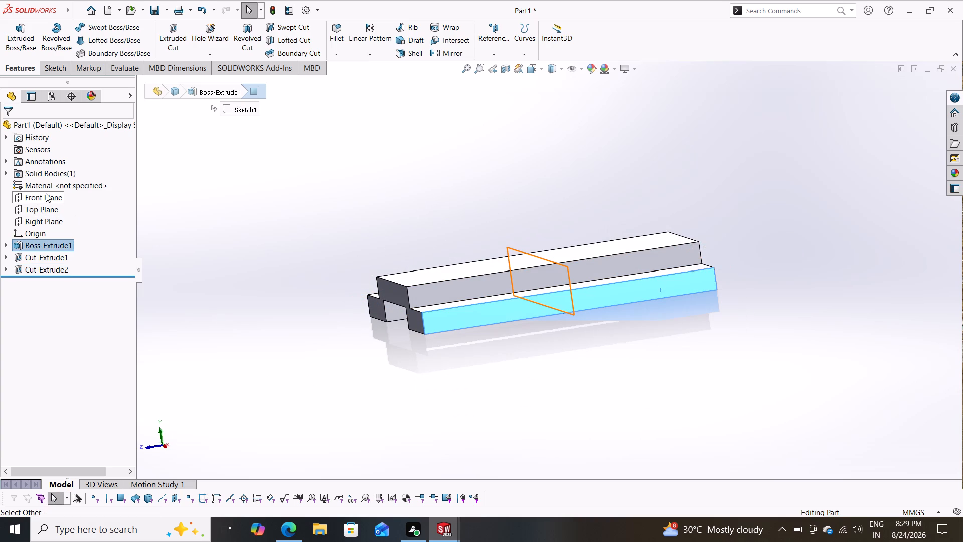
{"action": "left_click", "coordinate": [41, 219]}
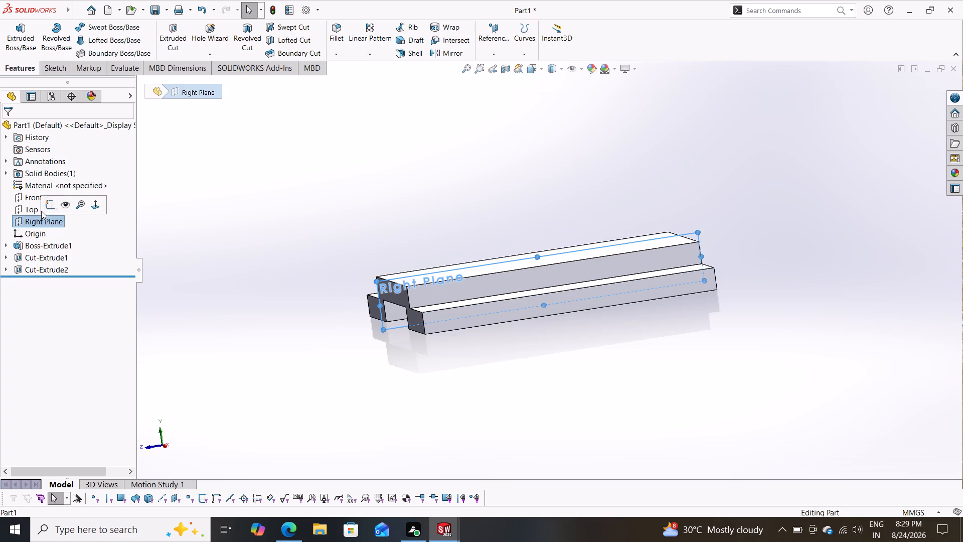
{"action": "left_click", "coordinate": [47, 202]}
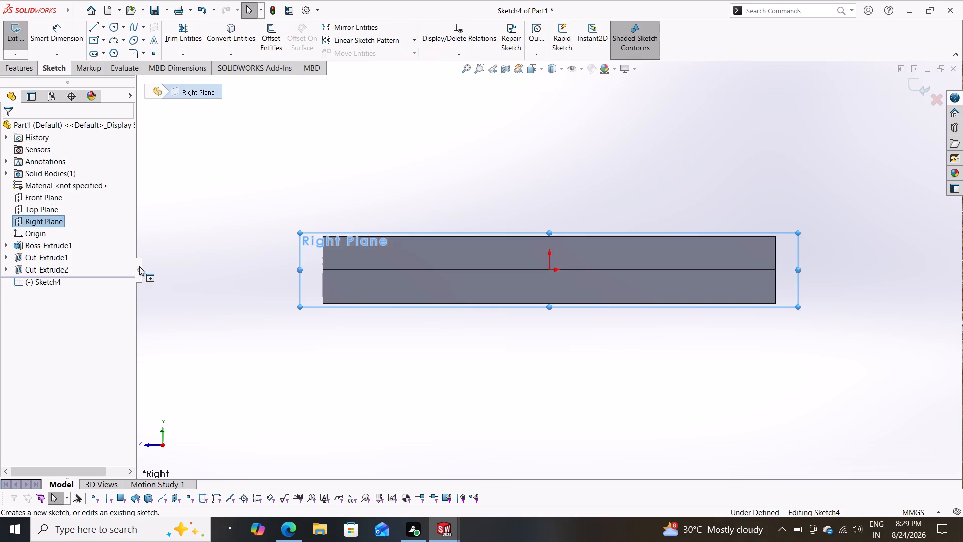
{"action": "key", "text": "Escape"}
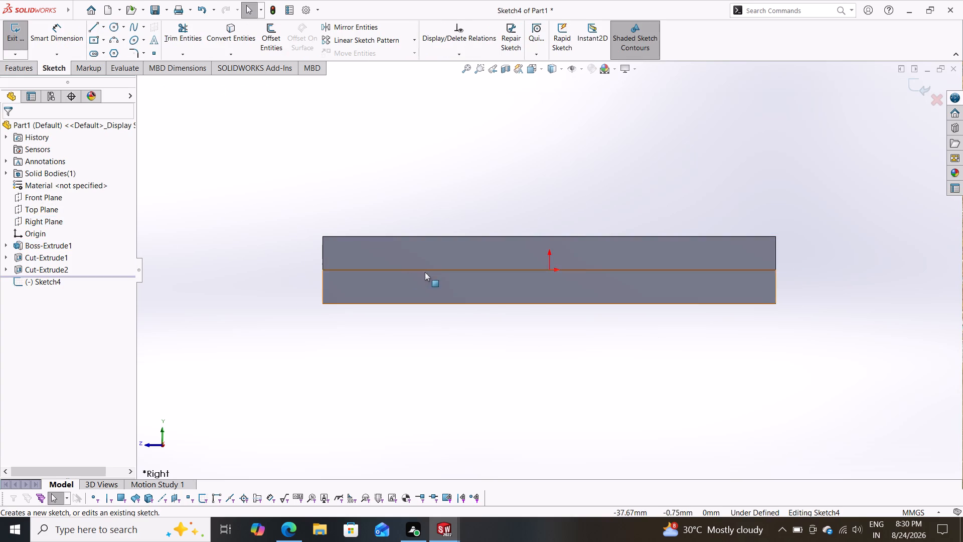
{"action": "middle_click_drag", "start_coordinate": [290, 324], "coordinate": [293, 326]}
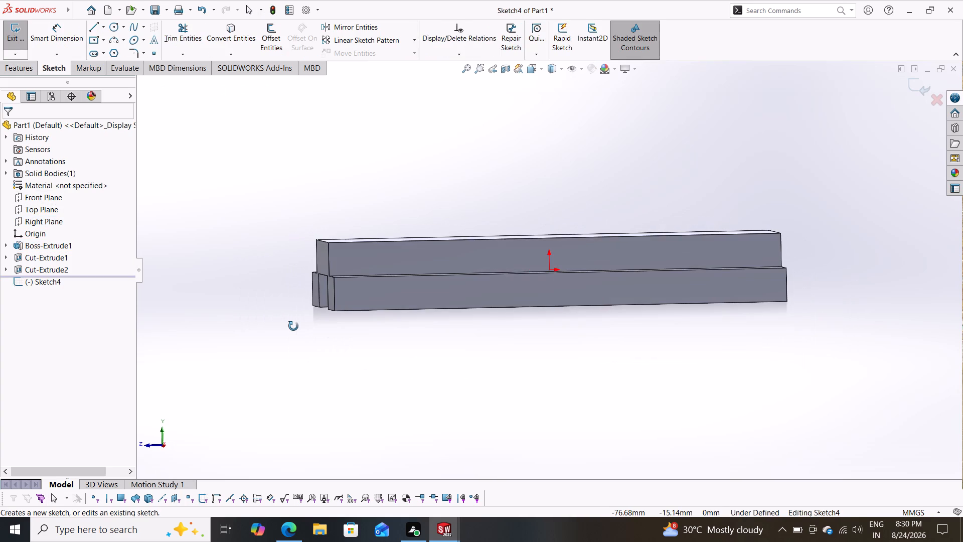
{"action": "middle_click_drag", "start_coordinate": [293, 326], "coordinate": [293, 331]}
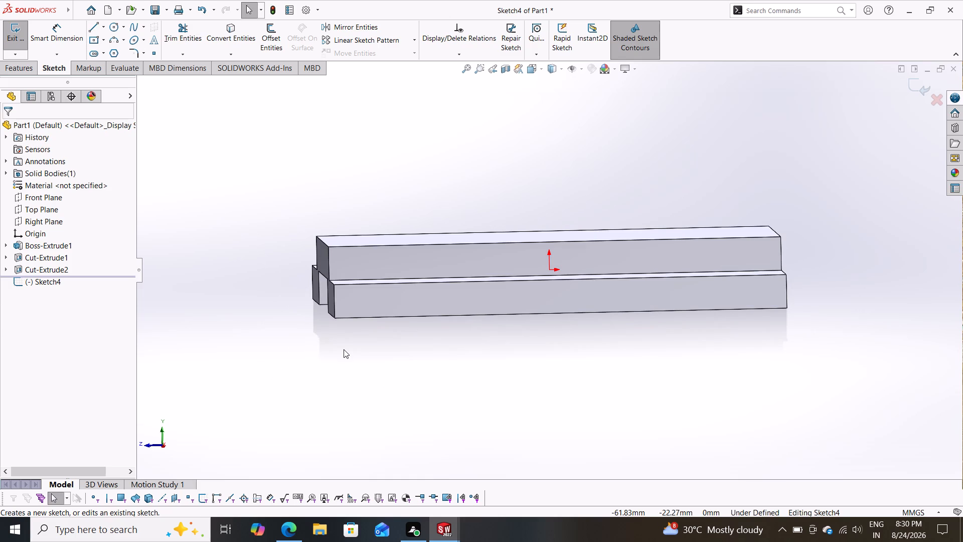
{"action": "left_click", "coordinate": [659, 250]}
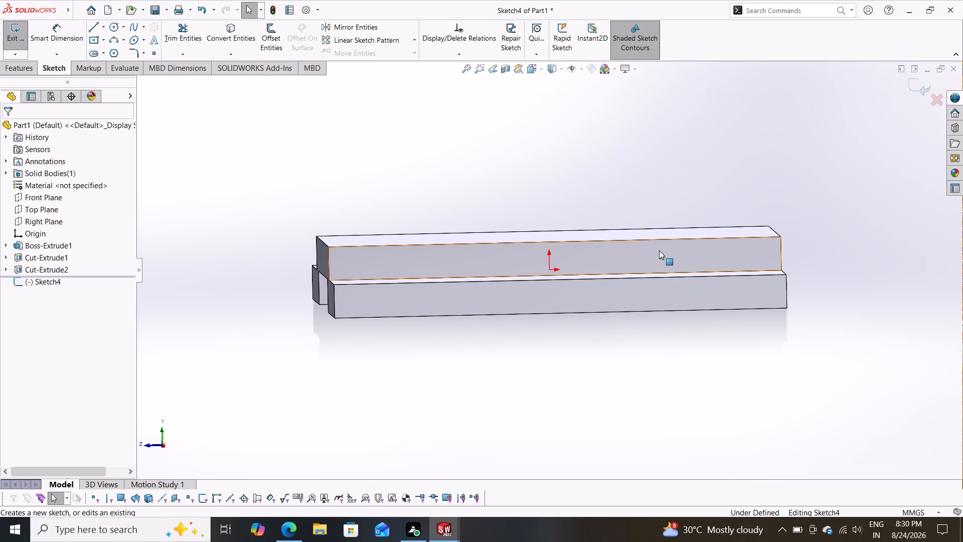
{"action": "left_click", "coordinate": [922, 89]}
Open a new sketch on the vertical side face of the block's raised middle section.
{"action": "left_click", "coordinate": [717, 258]}
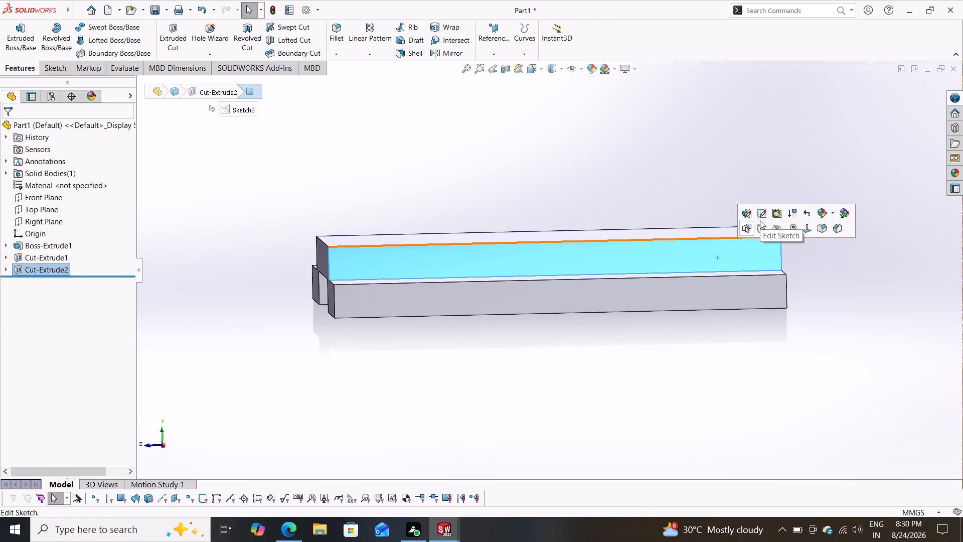
{"action": "left_click", "coordinate": [762, 224]}
{"action": "scroll", "coordinate": [806, 234], "scroll_direction": "down", "scroll_amount": 1}
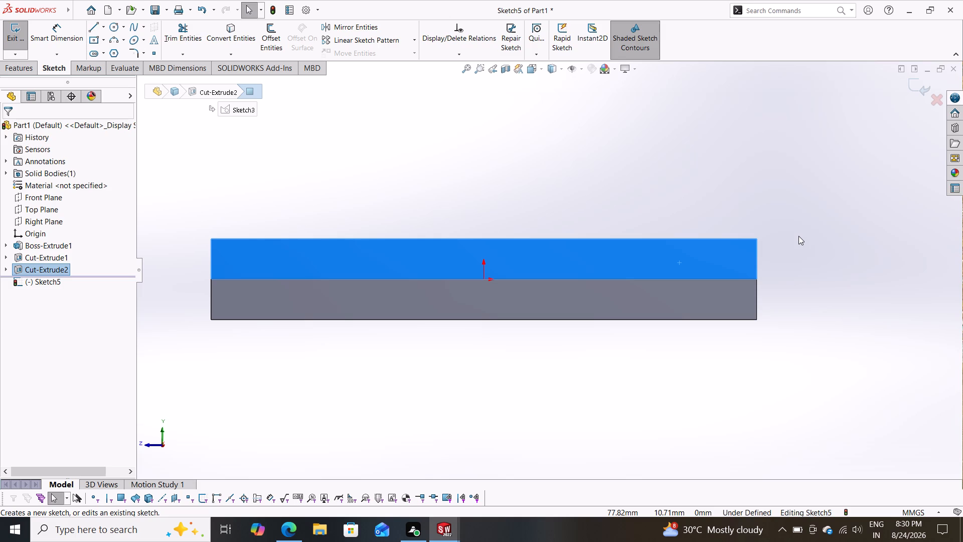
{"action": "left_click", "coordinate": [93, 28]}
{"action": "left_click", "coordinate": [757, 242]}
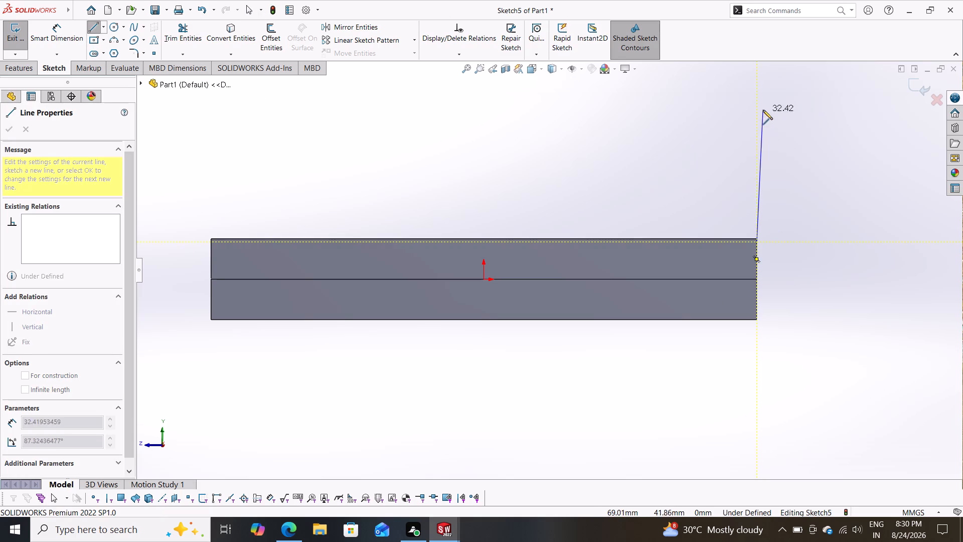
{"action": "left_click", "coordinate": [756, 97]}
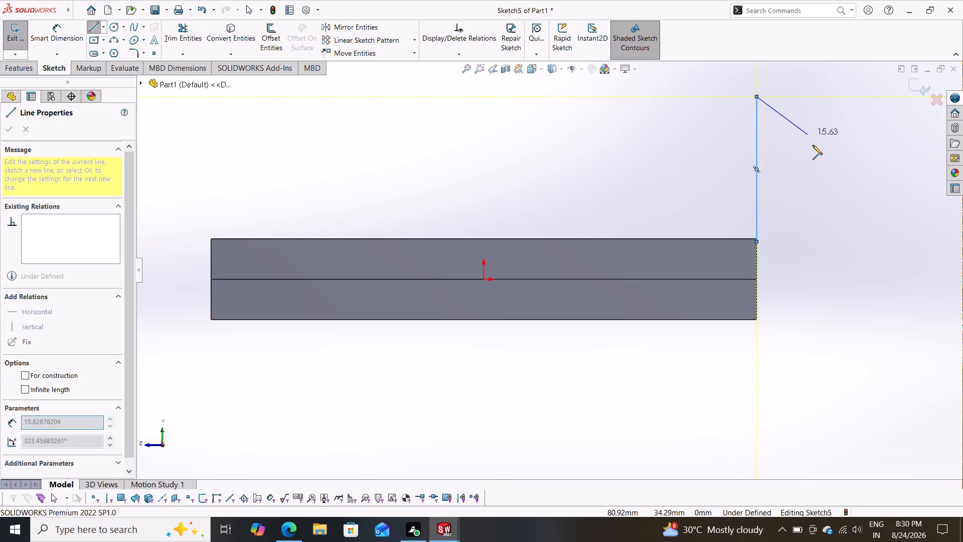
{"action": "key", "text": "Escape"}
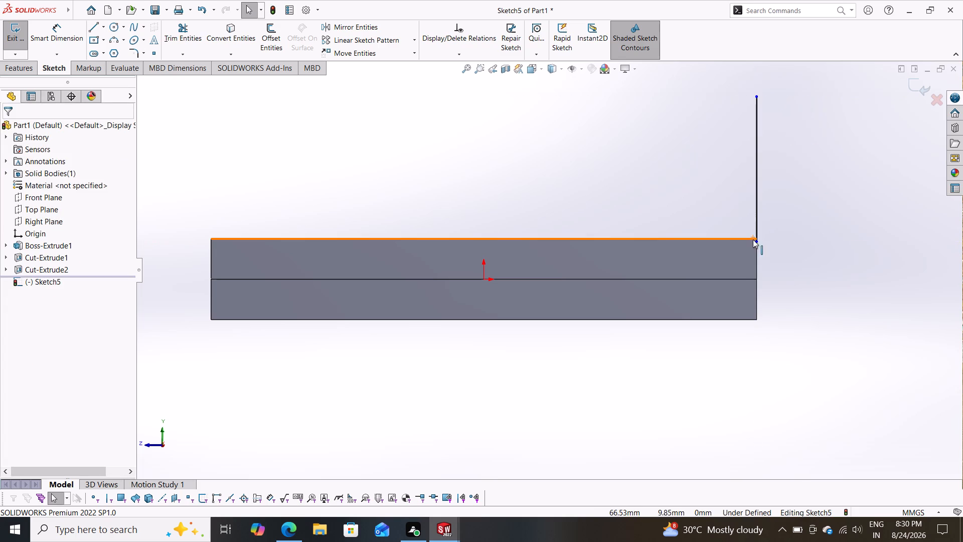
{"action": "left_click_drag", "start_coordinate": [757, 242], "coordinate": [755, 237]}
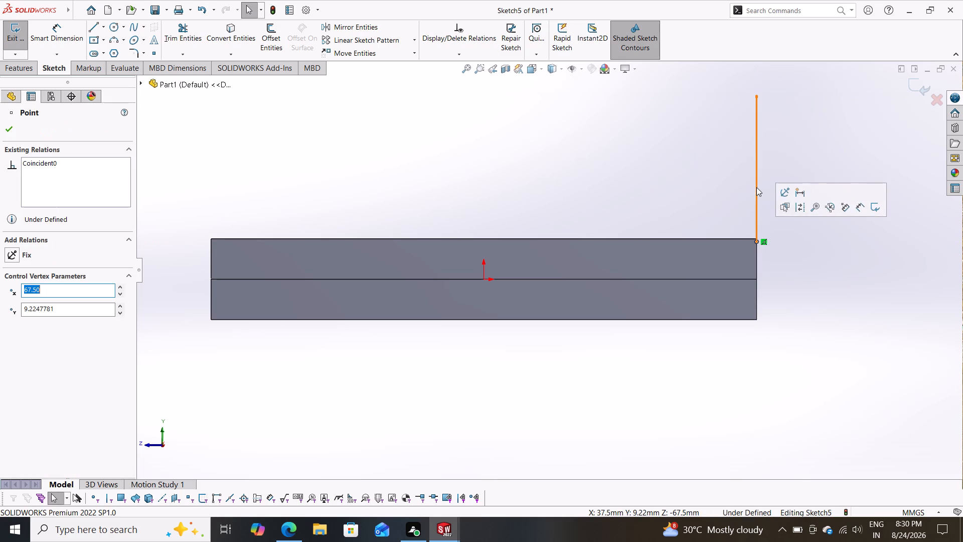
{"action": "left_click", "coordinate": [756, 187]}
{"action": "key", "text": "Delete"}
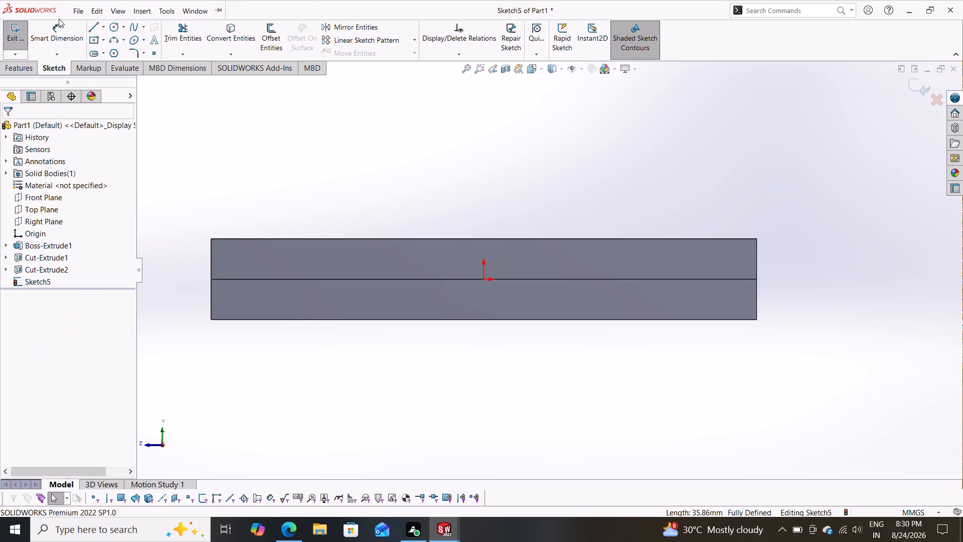
Sketch a vertical line upward from the side face's upper right corner and dimension its length to 45 mm.
{"action": "left_click_drag", "start_coordinate": [369, 145], "coordinate": [359, 138]}
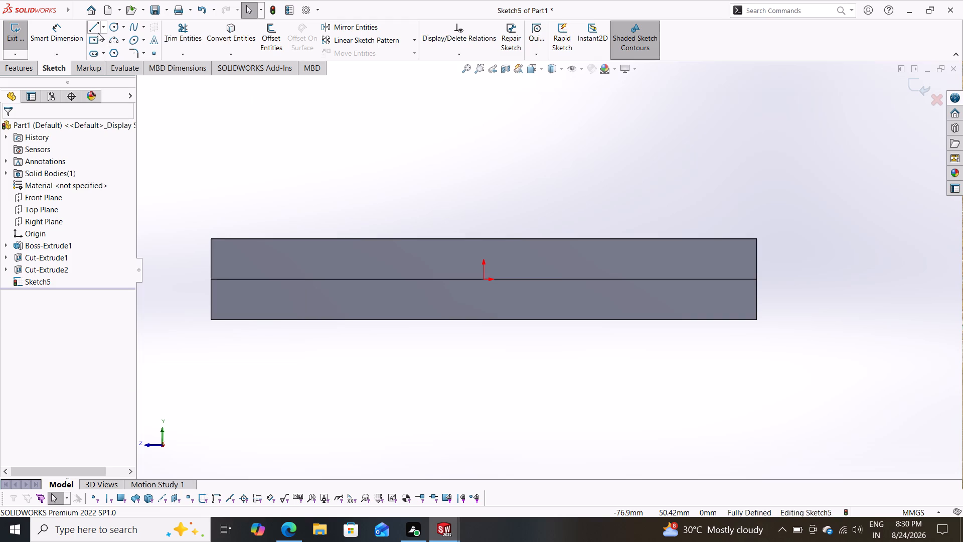
{"action": "left_click", "coordinate": [98, 33]}
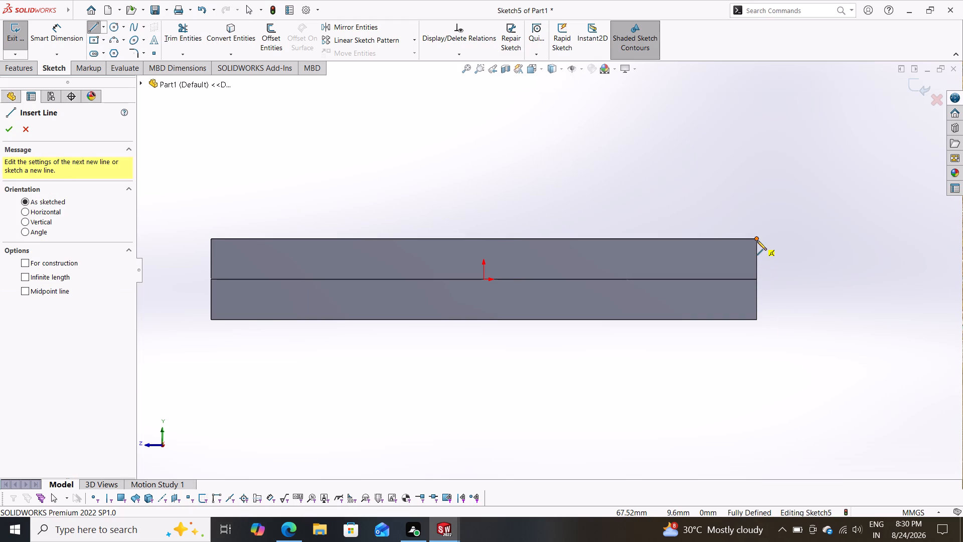
{"action": "left_click", "coordinate": [757, 240]}
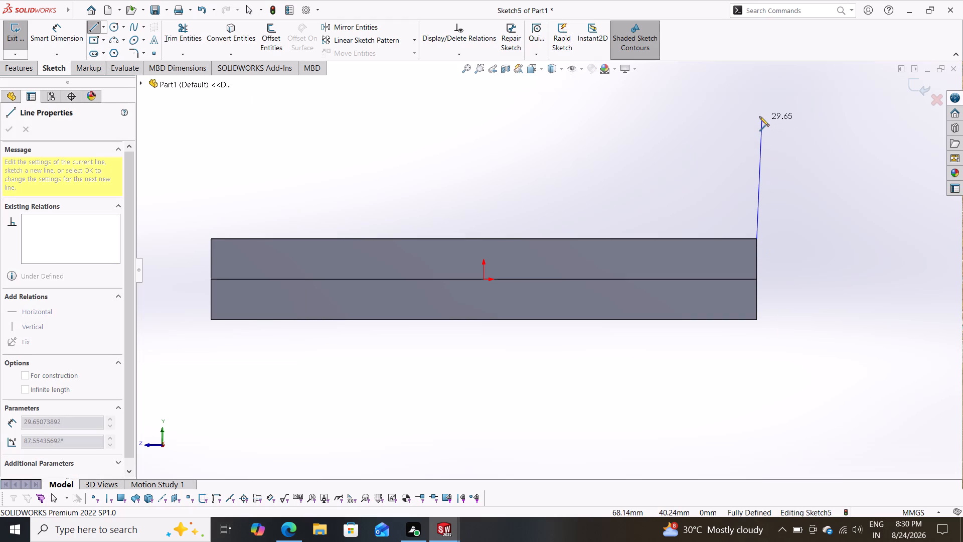
{"action": "left_click", "coordinate": [757, 104]}
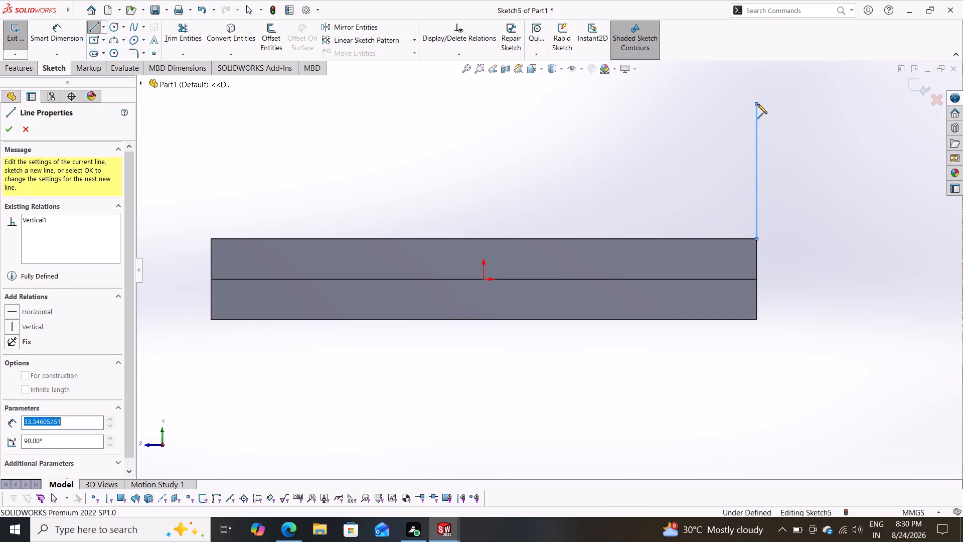
{"action": "key", "text": "Escape"}
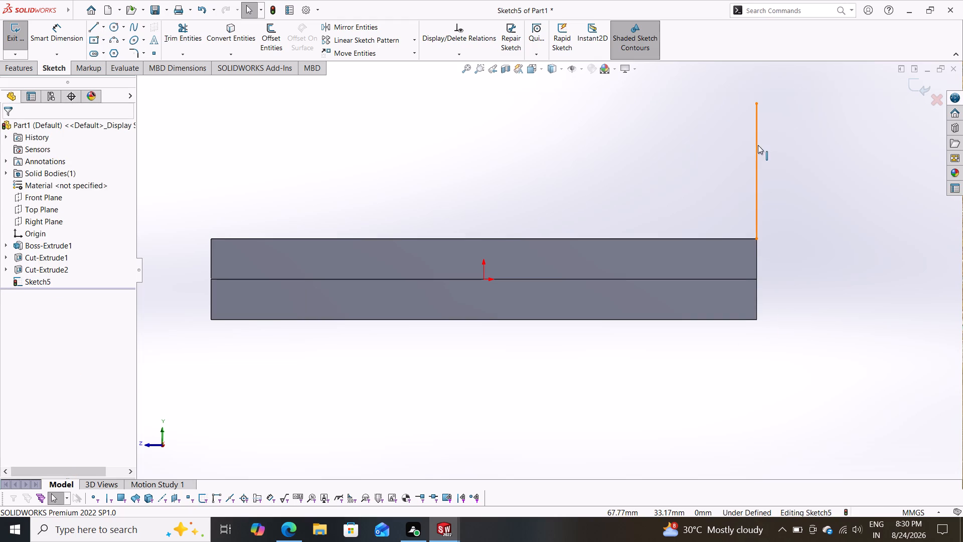
{"action": "left_click", "coordinate": [758, 145]}
{"action": "left_click", "coordinate": [26, 266]}
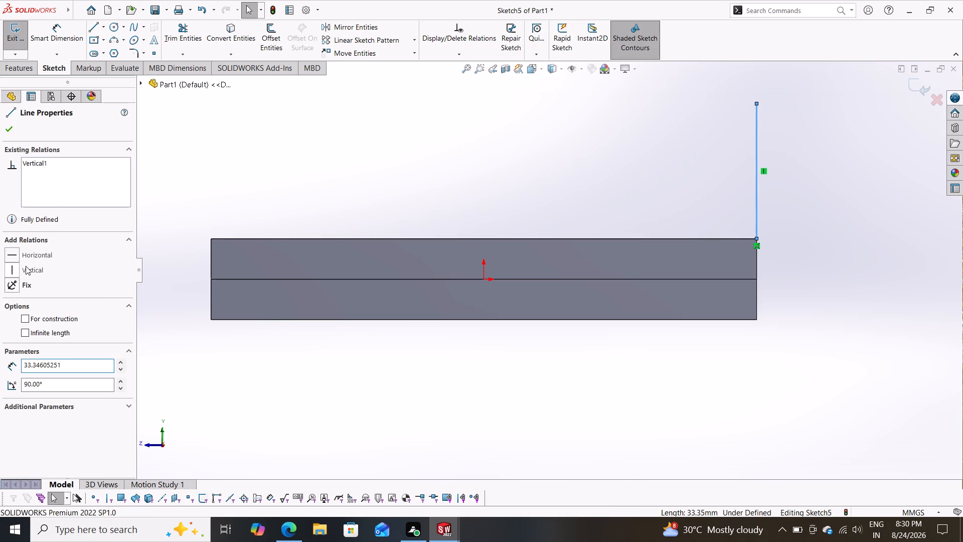
{"action": "left_click", "coordinate": [5, 129]}
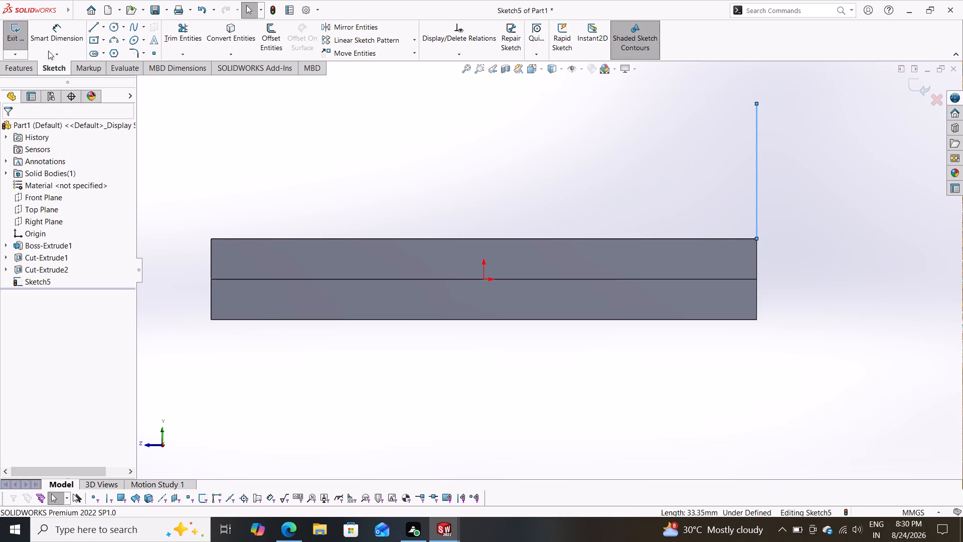
{"action": "left_click", "coordinate": [57, 46]}
{"action": "left_click", "coordinate": [756, 174]}
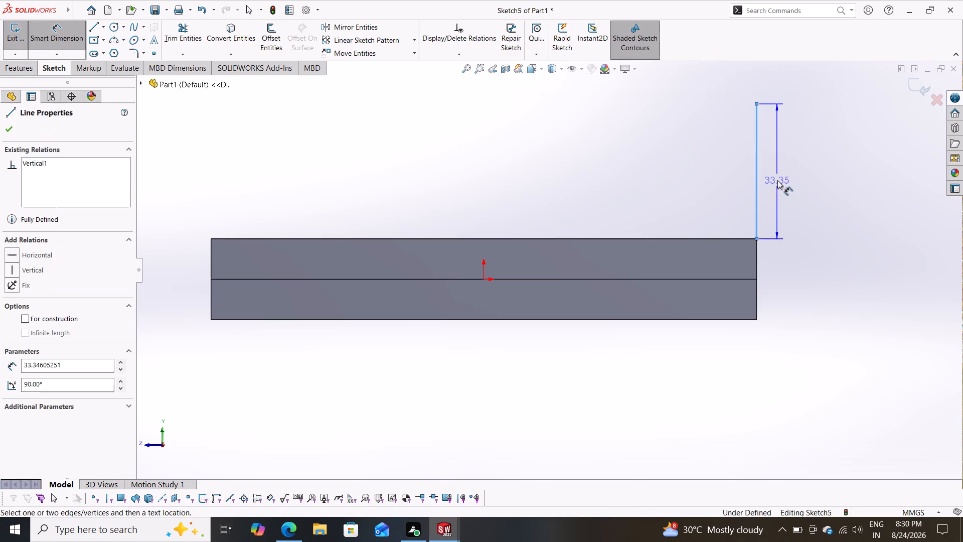
{"action": "left_click", "coordinate": [836, 171]}
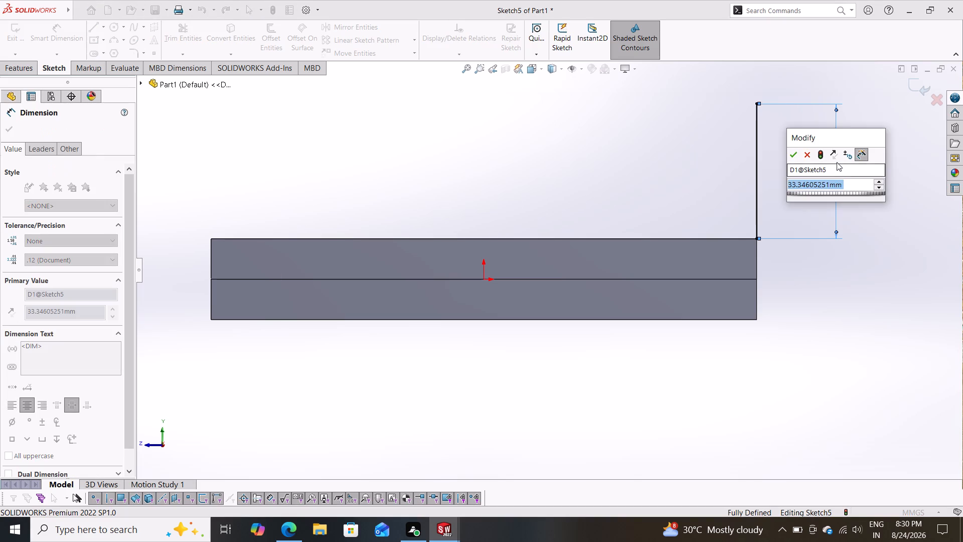
{"action": "type", "text": "45"}
{"action": "key", "text": "Return"}
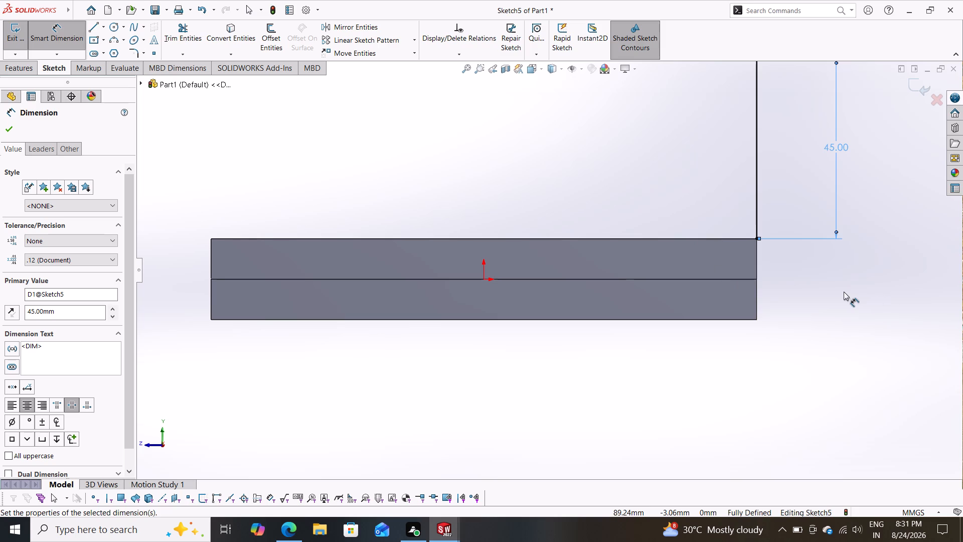
Sketch a horizontal line from the top of the 45 mm line inward over the block and dimension it to 20 mm.
{"action": "scroll", "coordinate": [844, 292], "scroll_direction": "down", "scroll_amount": 1}
{"action": "scroll", "coordinate": [797, 300], "scroll_direction": "up", "scroll_amount": 2}
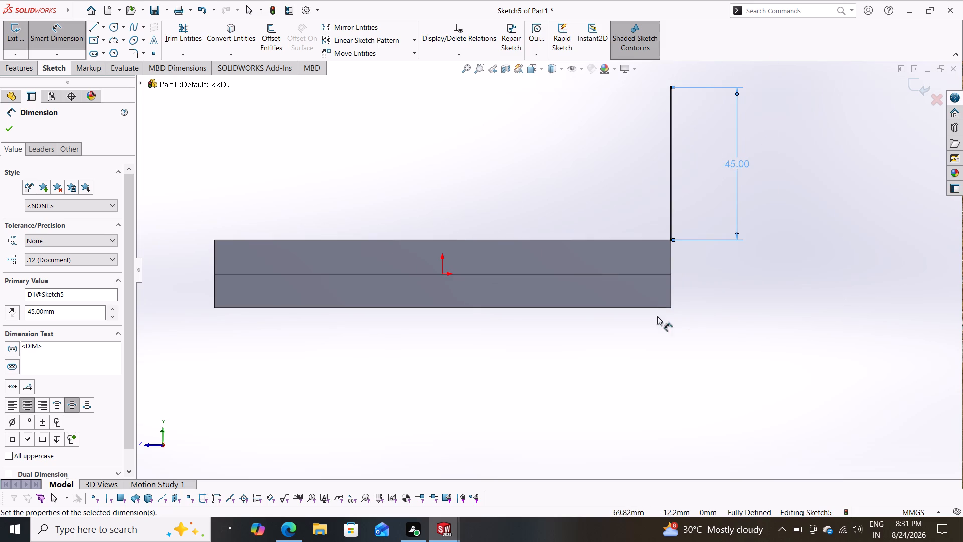
{"action": "left_click", "coordinate": [117, 28]}
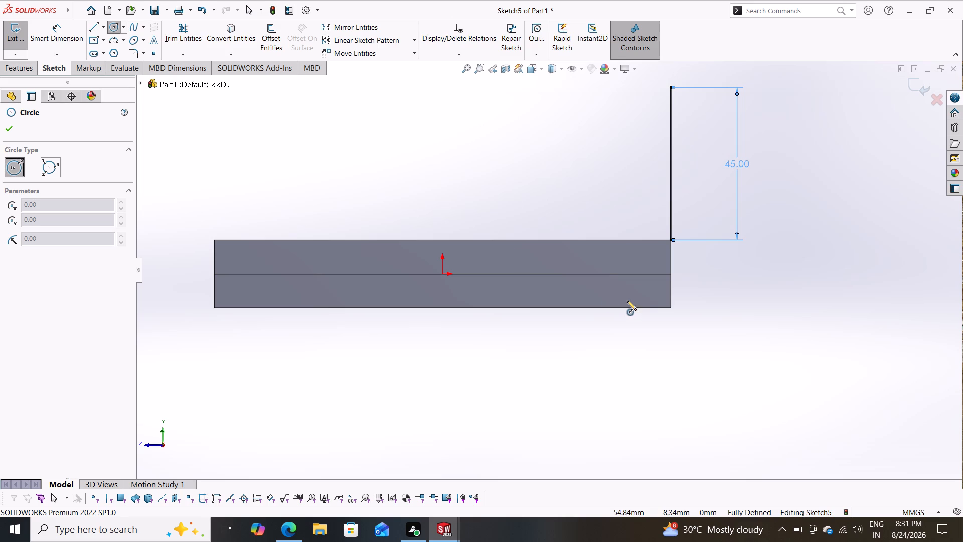
{"action": "left_click", "coordinate": [91, 32]}
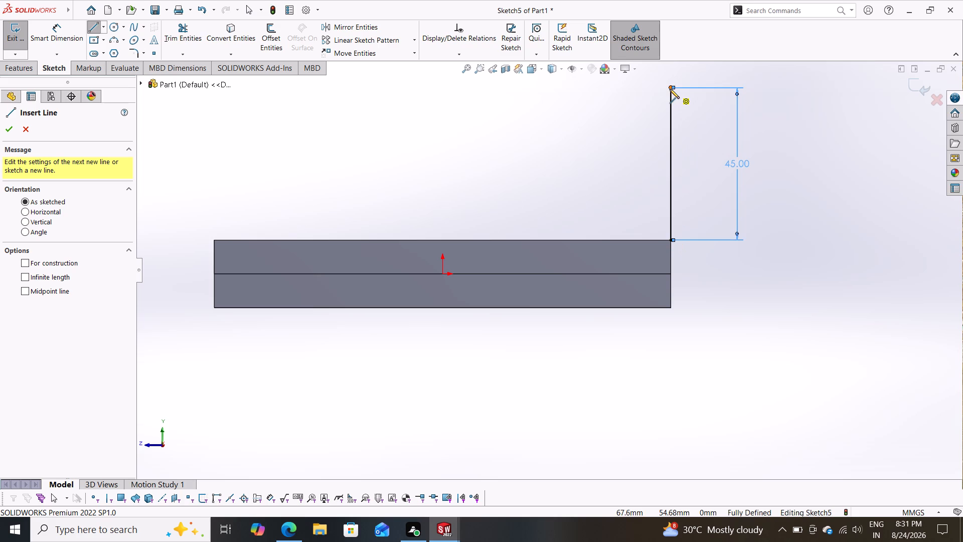
{"action": "left_click_drag", "start_coordinate": [670, 89], "coordinate": [648, 86]}
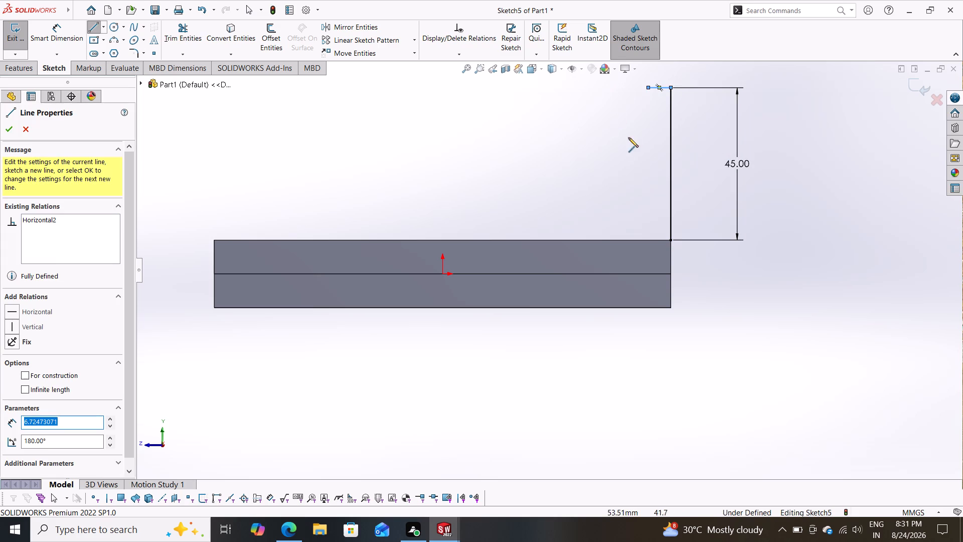
{"action": "key", "text": "Escape"}
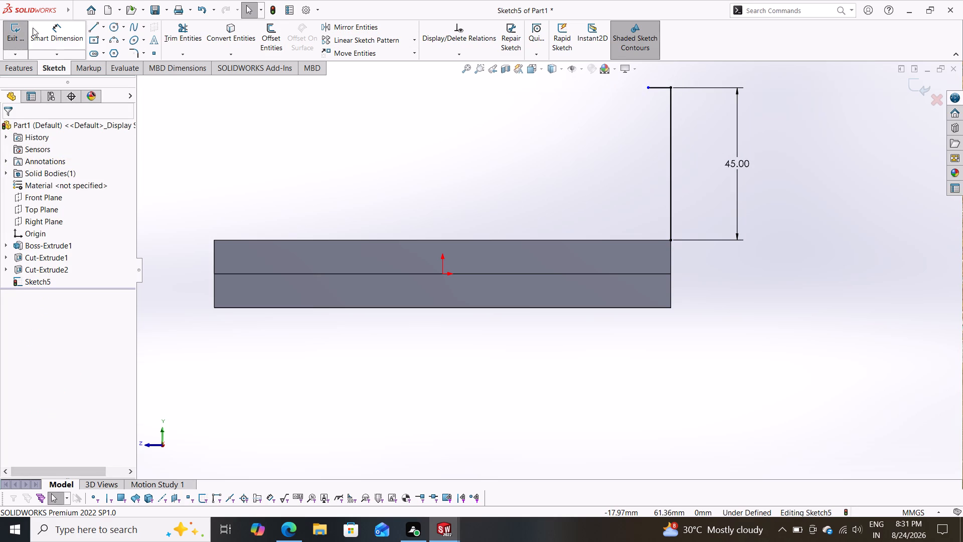
{"action": "left_click", "coordinate": [47, 30]}
{"action": "left_click", "coordinate": [661, 88]}
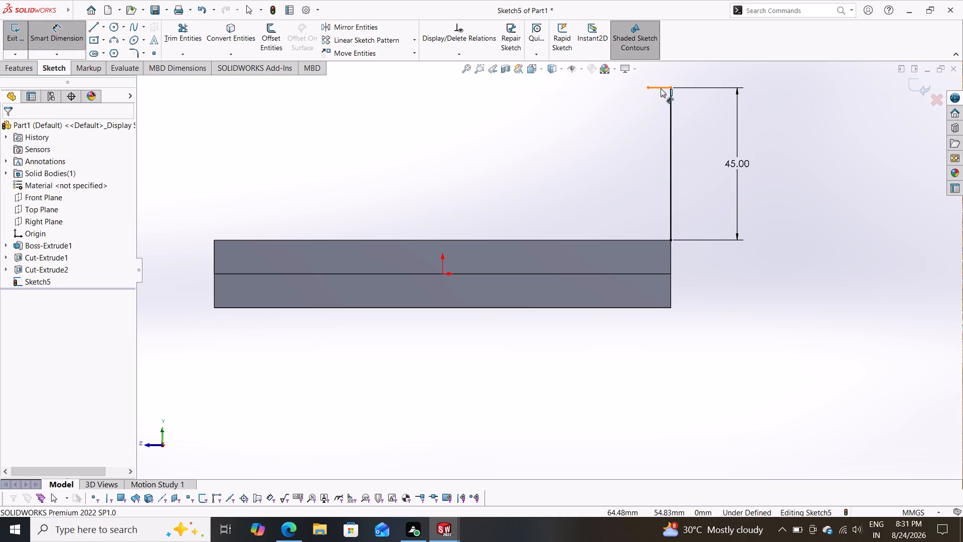
{"action": "left_click", "coordinate": [651, 114]}
{"action": "type", "text": "20"}
{"action": "key", "text": "Return"}
{"action": "key", "text": "Escape"}
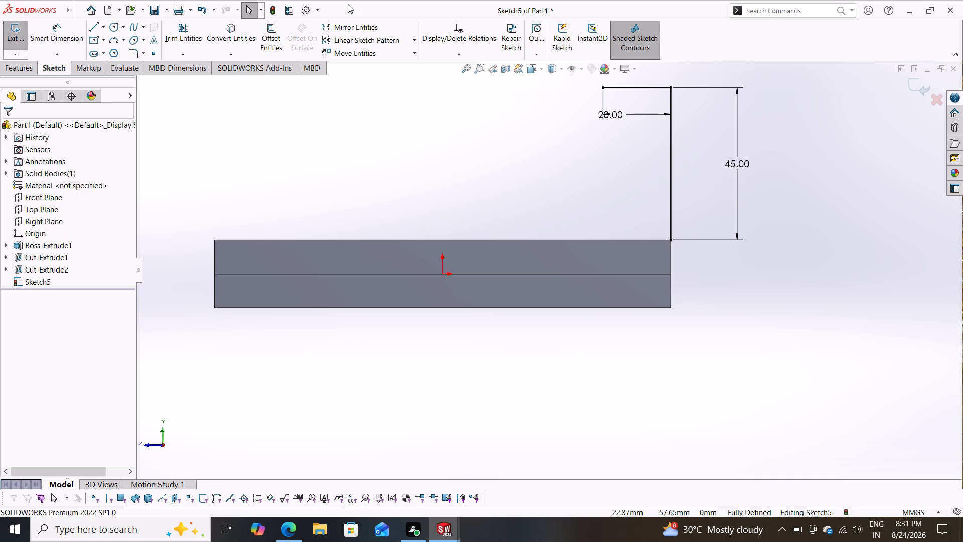
Sketch two concentric circles centred on the free end of the 20 mm line, with radii of about 27 mm and 15 mm.
{"action": "left_click", "coordinate": [117, 24]}
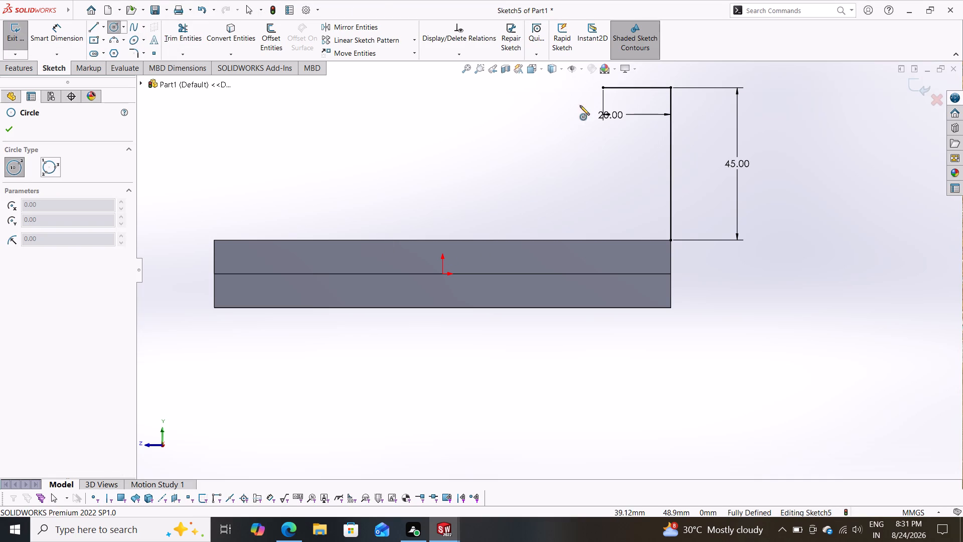
{"action": "left_click", "coordinate": [601, 88]}
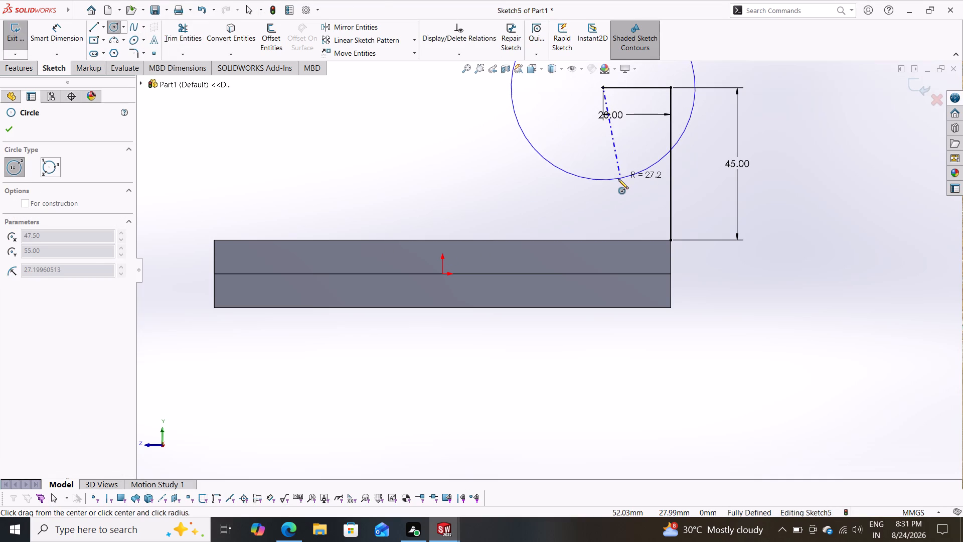
{"action": "left_click", "coordinate": [618, 179]}
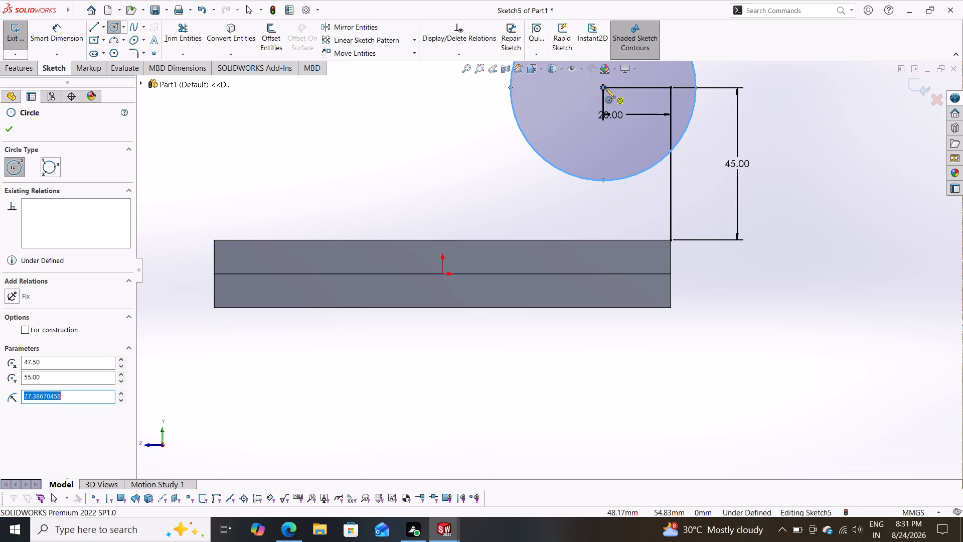
{"action": "left_click", "coordinate": [603, 88]}
{"action": "left_click", "coordinate": [578, 131]}
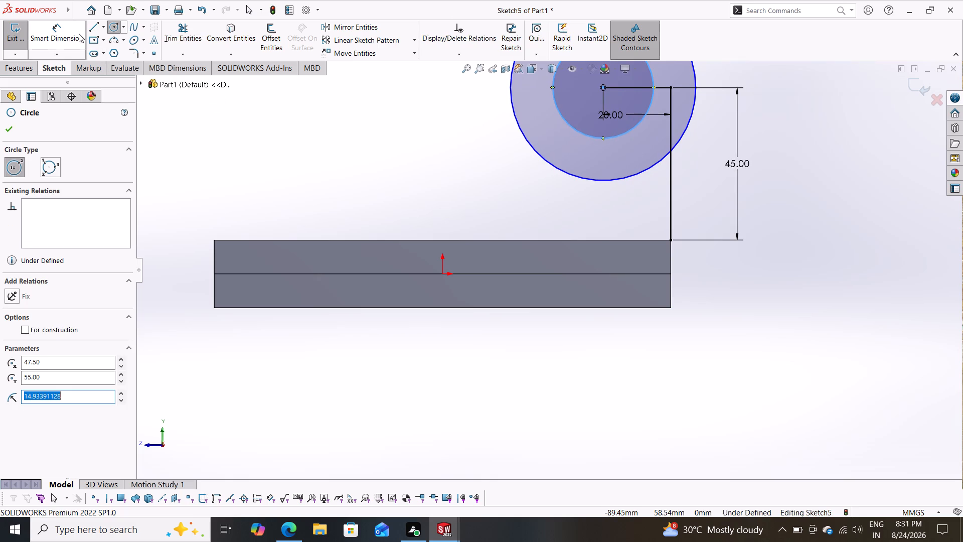
Dimension the outer circle's diameter to 40 mm and the inner circle's diameter to 20 mm.
{"action": "left_click", "coordinate": [60, 26]}
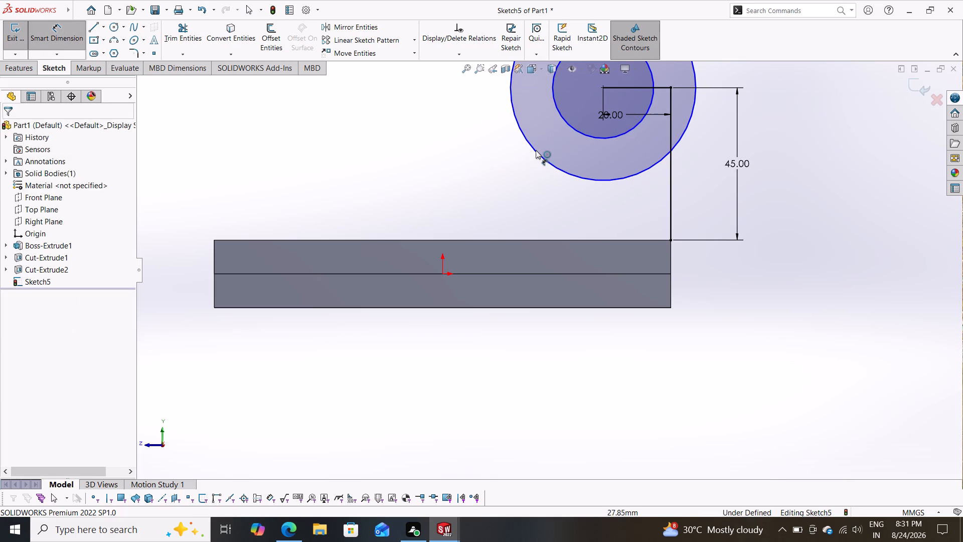
{"action": "left_click", "coordinate": [536, 150]}
{"action": "left_click", "coordinate": [461, 169]}
{"action": "type", "text": "40"}
{"action": "key", "text": "Return"}
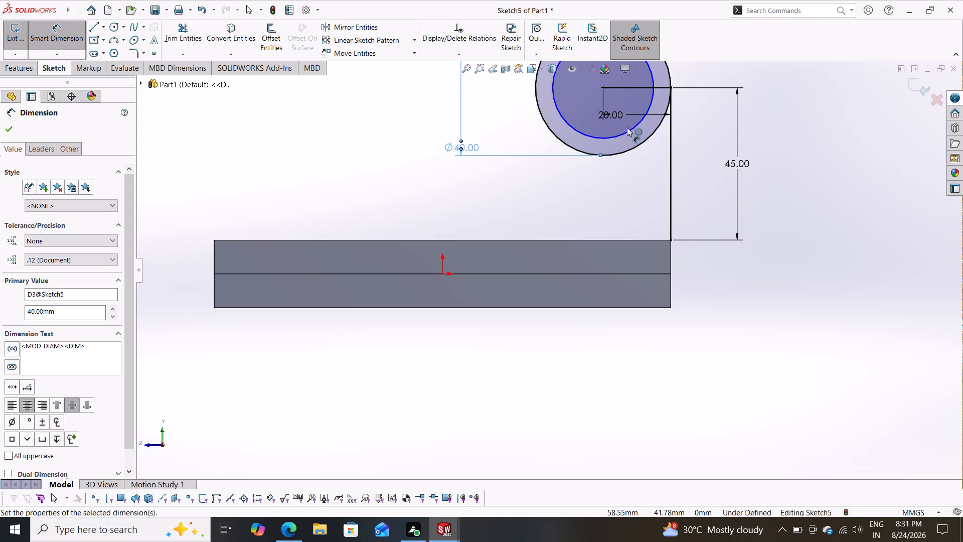
{"action": "left_click", "coordinate": [584, 133]}
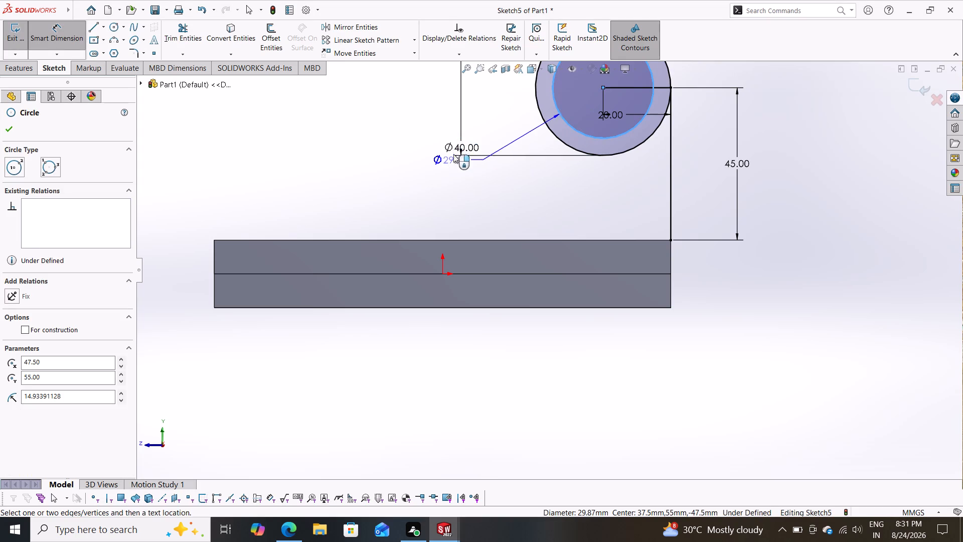
{"action": "left_click", "coordinate": [477, 138]}
{"action": "type", "text": "20"}
{"action": "key", "text": "Return"}
{"action": "key", "text": "Escape"}
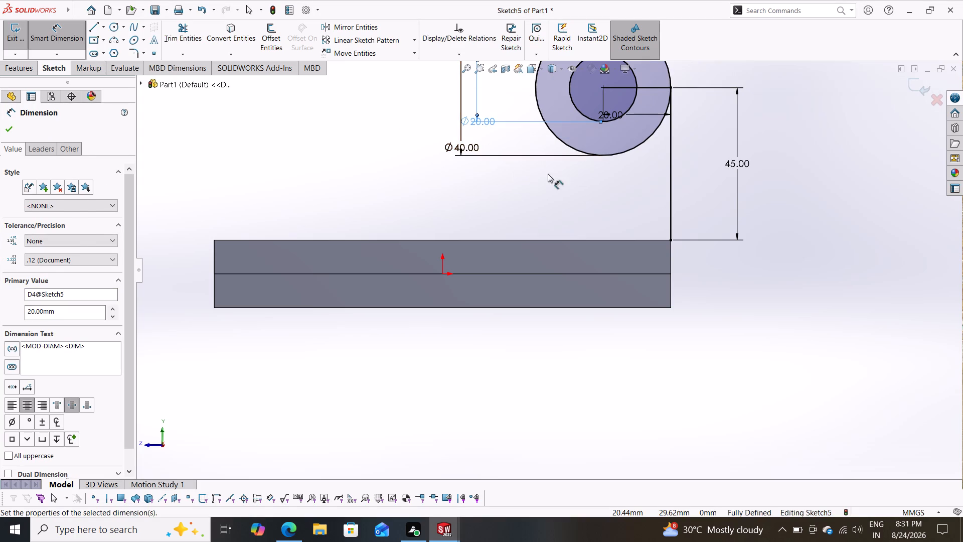
Convert the 20 mm horizontal line into construction geometry.
{"action": "left_click", "coordinate": [635, 86]}
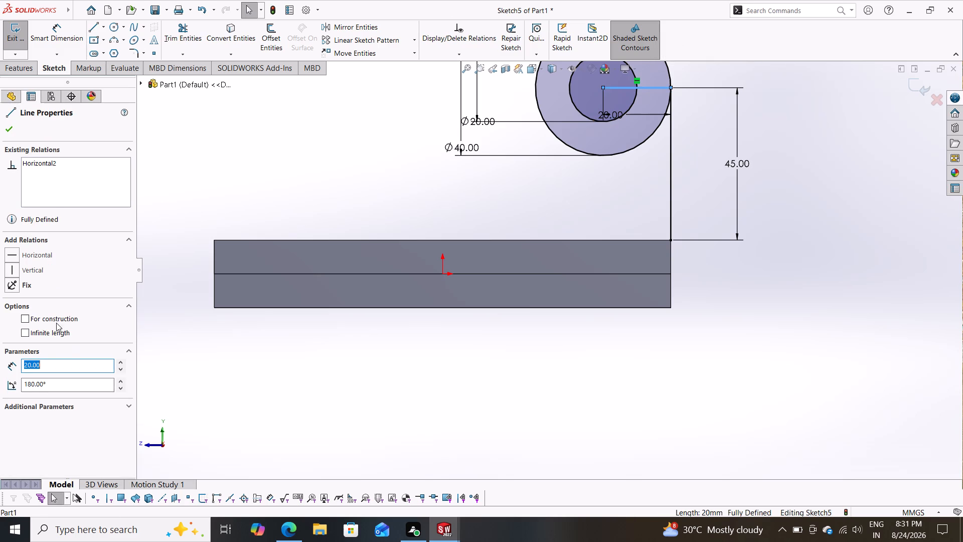
{"action": "left_click", "coordinate": [25, 318]}
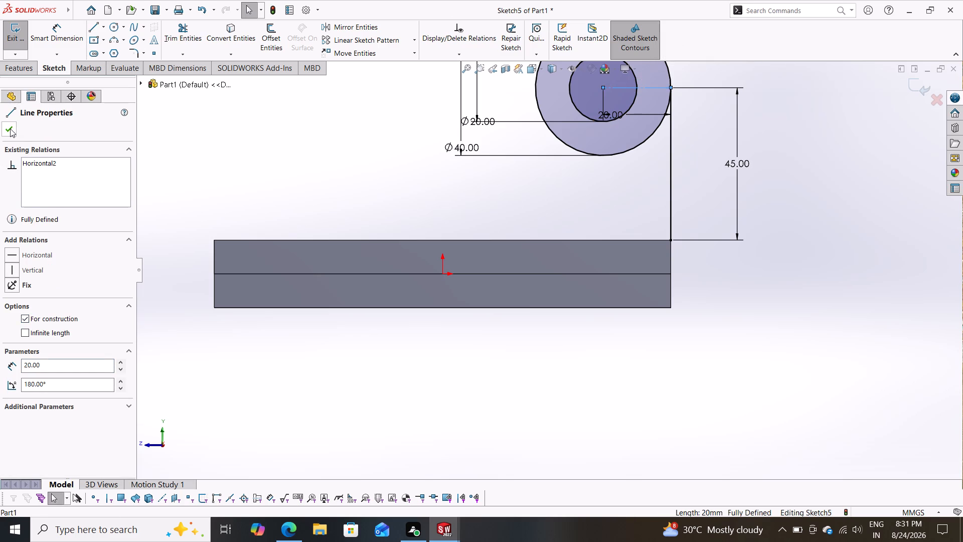
{"action": "left_click", "coordinate": [10, 128]}
{"action": "key", "text": "Escape"}
{"action": "scroll", "coordinate": [641, 212], "scroll_direction": "down", "scroll_amount": 2}
{"action": "scroll", "coordinate": [641, 208], "scroll_direction": "up", "scroll_amount": 3}
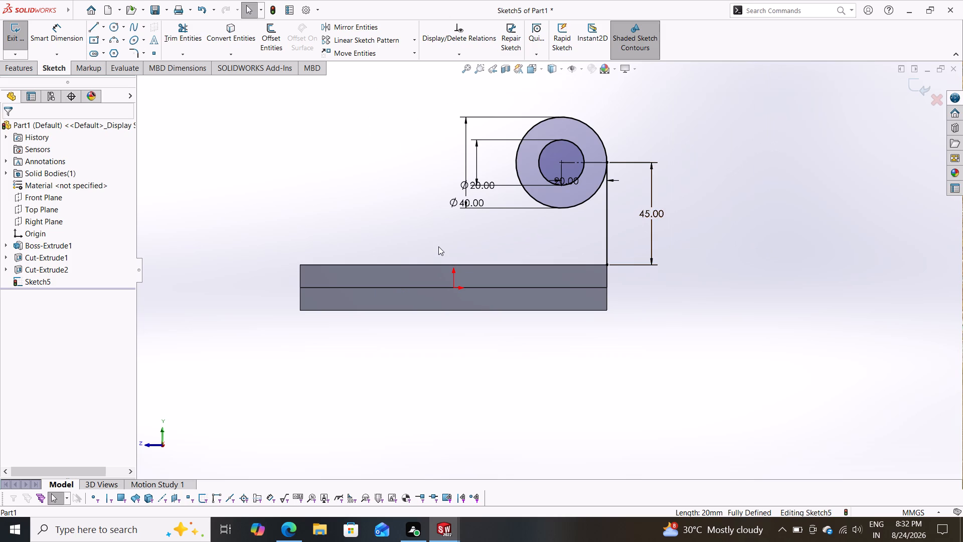
Close the profile with a vertical line from the outer circle's inner-side quadrant to the block's top edge and a horizontal line to the block's corner.
{"action": "left_click", "coordinate": [89, 25]}
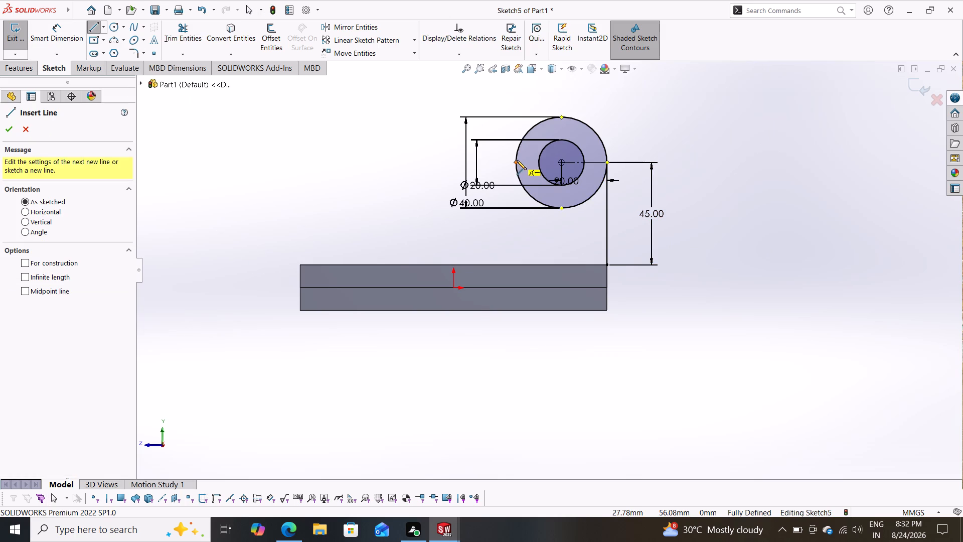
{"action": "left_click", "coordinate": [516, 160]}
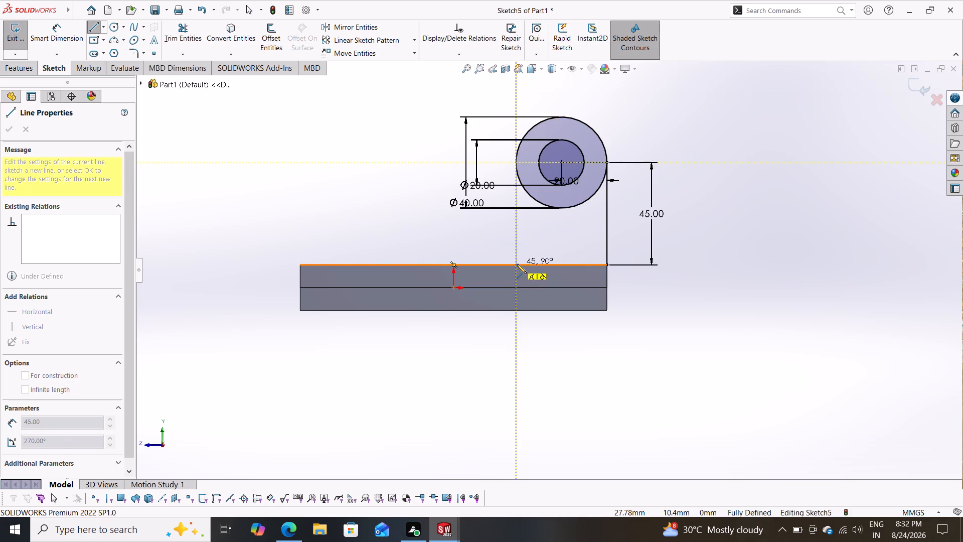
{"action": "left_click", "coordinate": [516, 265]}
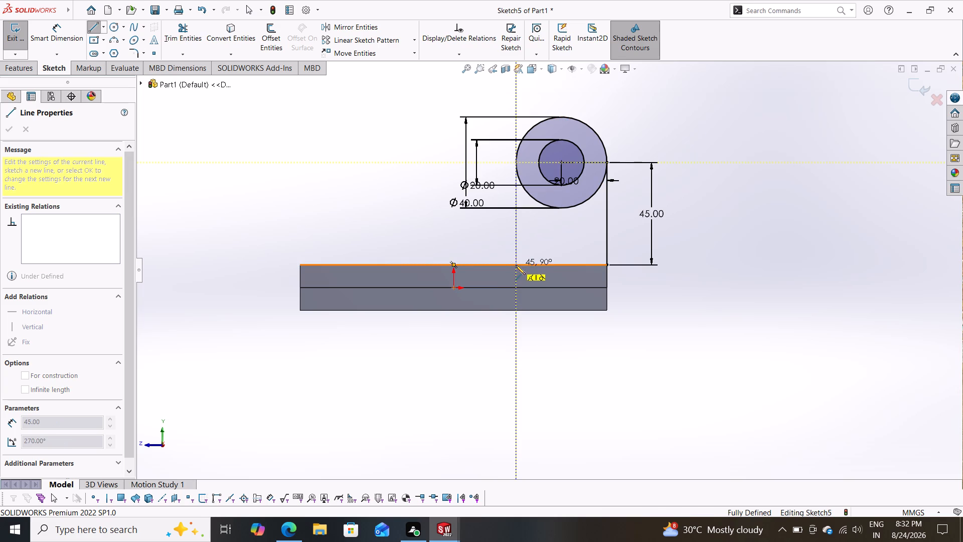
{"action": "left_click", "coordinate": [606, 265]}
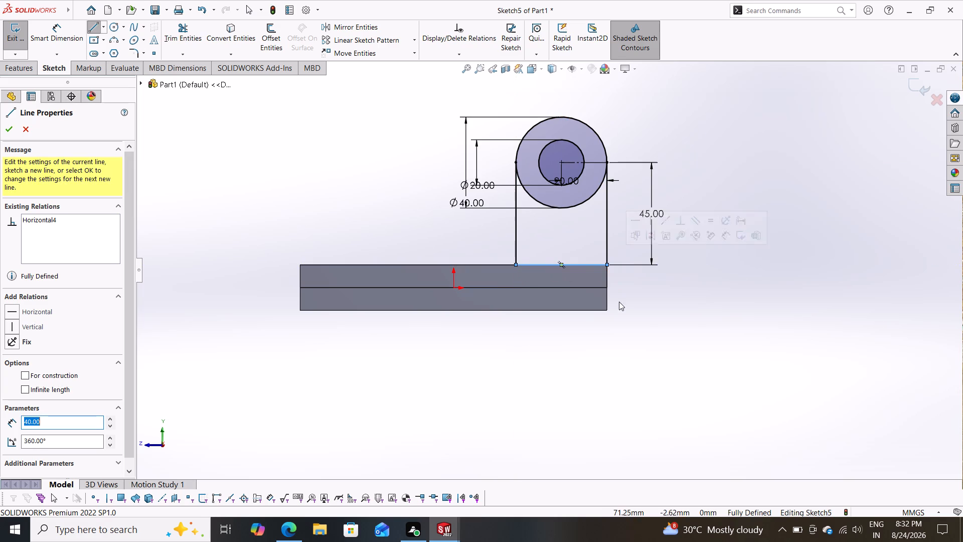
{"action": "key", "text": "Escape"}
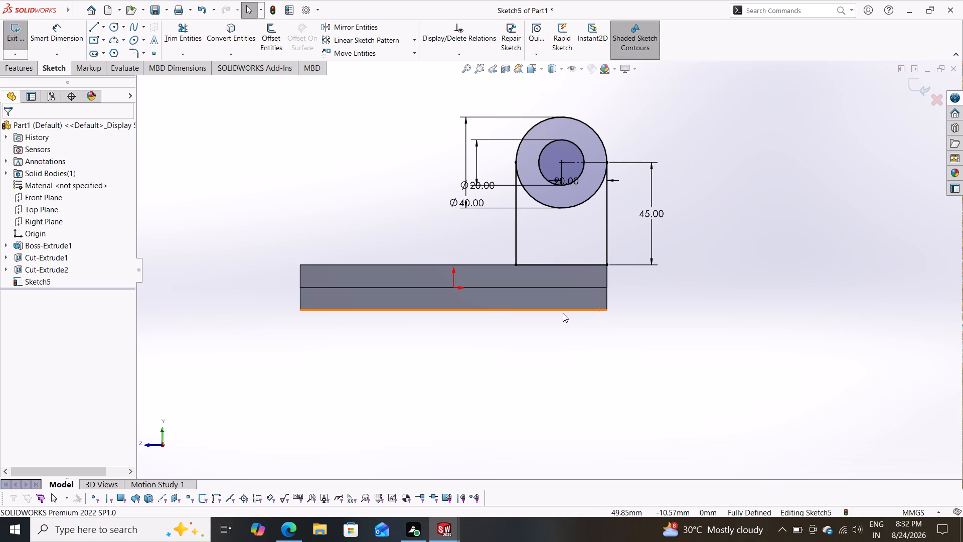
Trim away the outer circle's lower arc inside the profile and delete its 40 mm diameter dimension.
{"action": "left_click", "coordinate": [180, 35]}
{"action": "left_click_drag", "start_coordinate": [552, 246], "coordinate": [563, 201]}
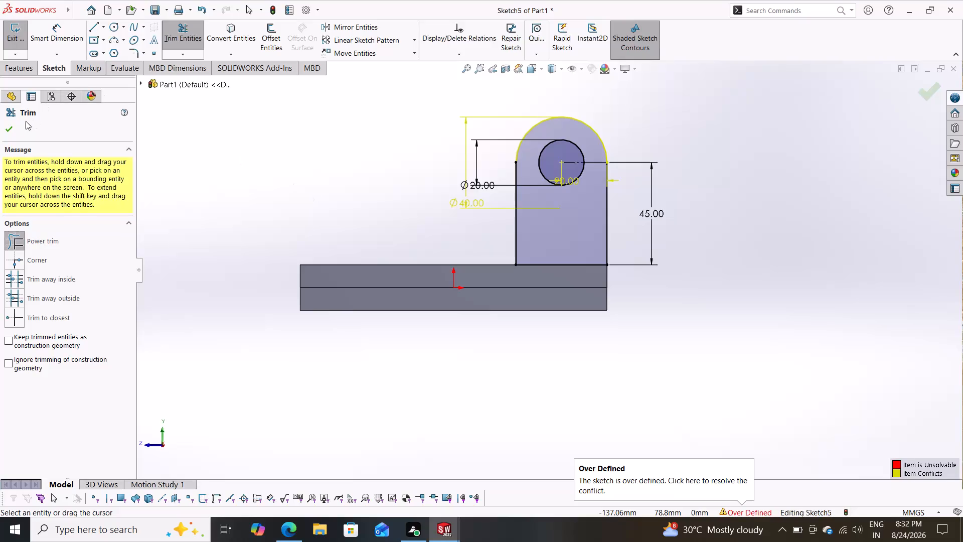
{"action": "left_click", "coordinate": [10, 123]}
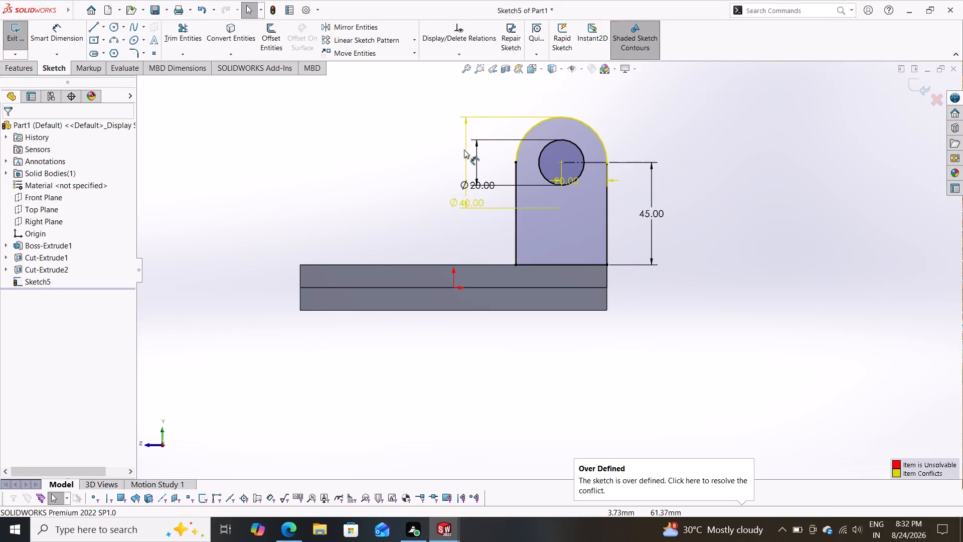
{"action": "left_click", "coordinate": [465, 151]}
{"action": "key", "text": "Delete"}
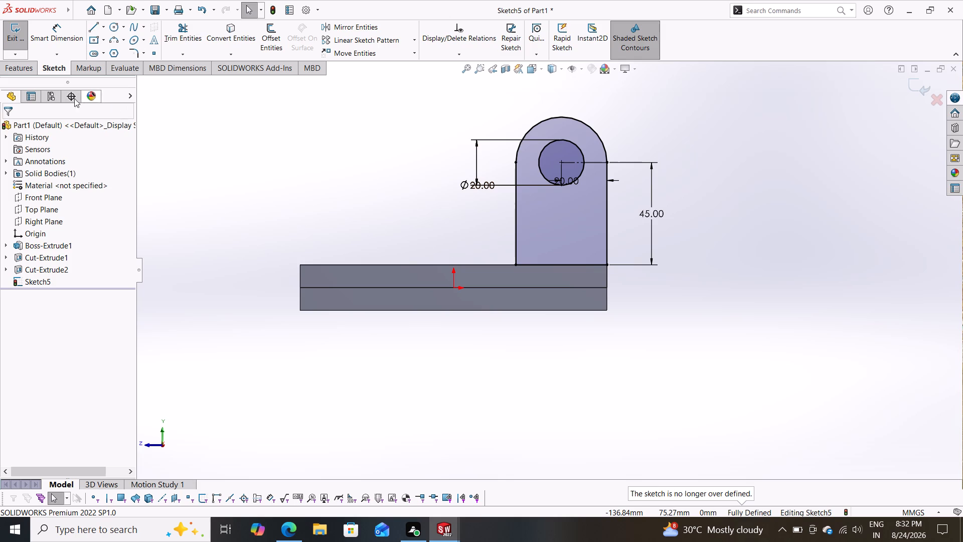
Extrude the upright profile as a boss, reversed over the block's raised section, with a Blind depth of 75 mm.
{"action": "left_click", "coordinate": [8, 65]}
{"action": "left_click", "coordinate": [17, 72]}
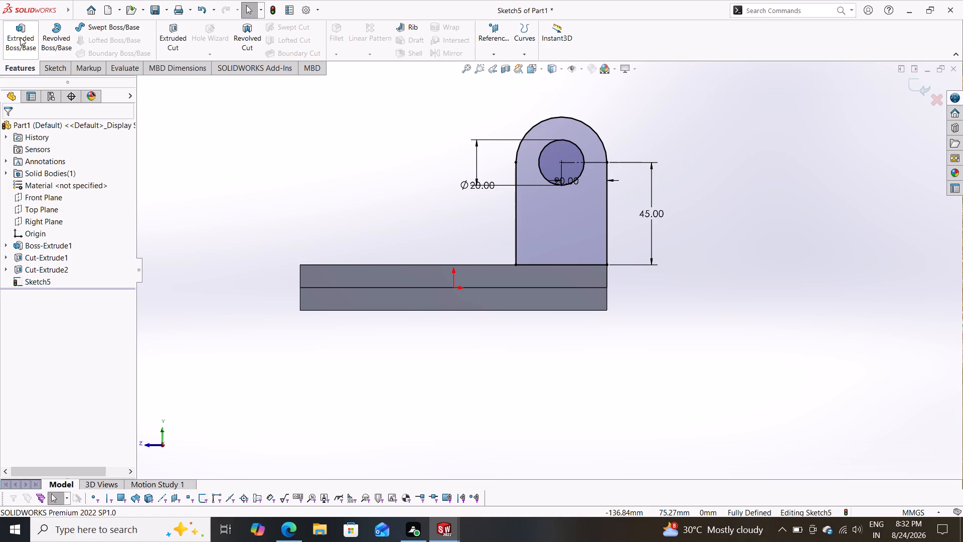
{"action": "left_click", "coordinate": [20, 37]}
{"action": "middle_click_drag", "start_coordinate": [432, 174], "coordinate": [439, 183]}
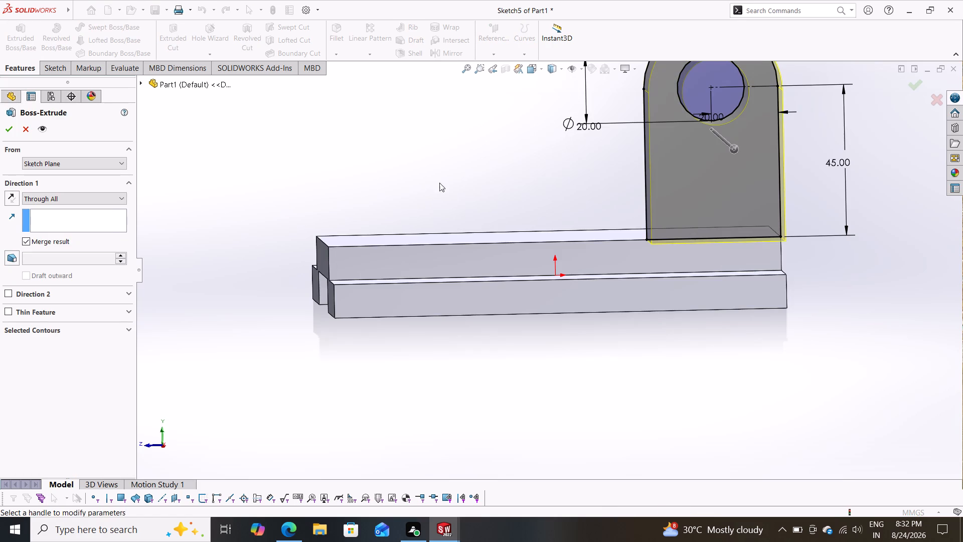
{"action": "middle_click_drag", "start_coordinate": [439, 183], "coordinate": [480, 264]}
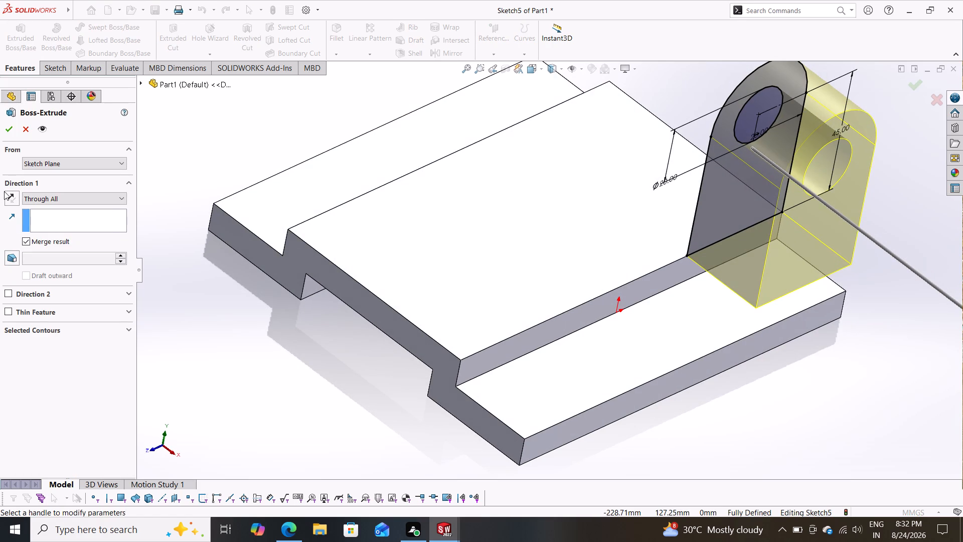
{"action": "left_click", "coordinate": [4, 191]}
{"action": "left_click_drag", "start_coordinate": [1, 194], "coordinate": [6, 192]}
{"action": "left_click", "coordinate": [11, 195]}
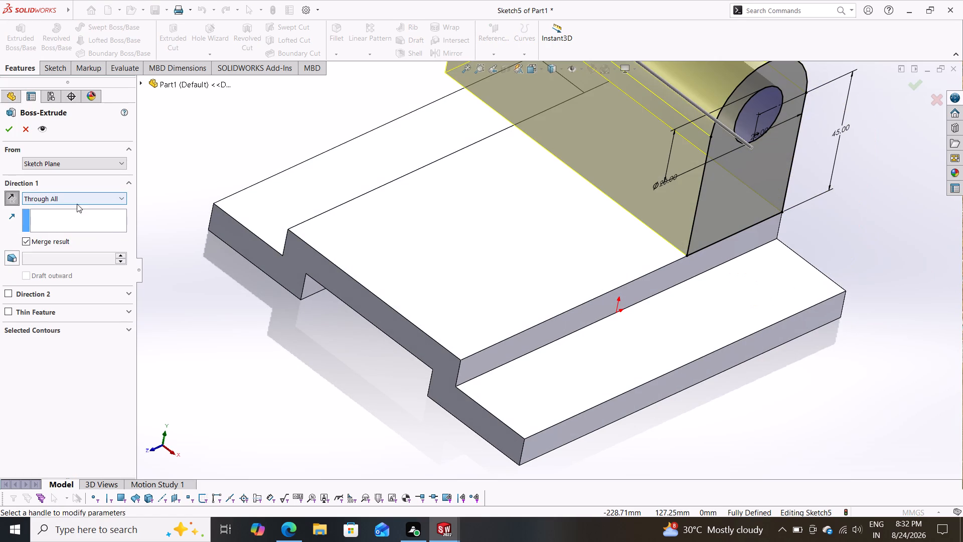
{"action": "left_click", "coordinate": [85, 201]}
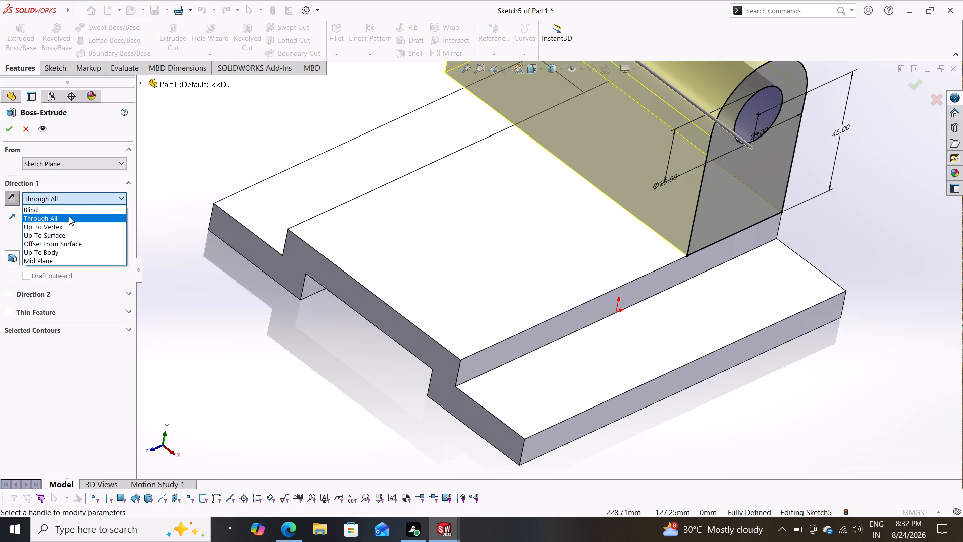
{"action": "left_click", "coordinate": [70, 211]}
{"action": "type", "text": "75"}
{"action": "key", "text": "Return"}
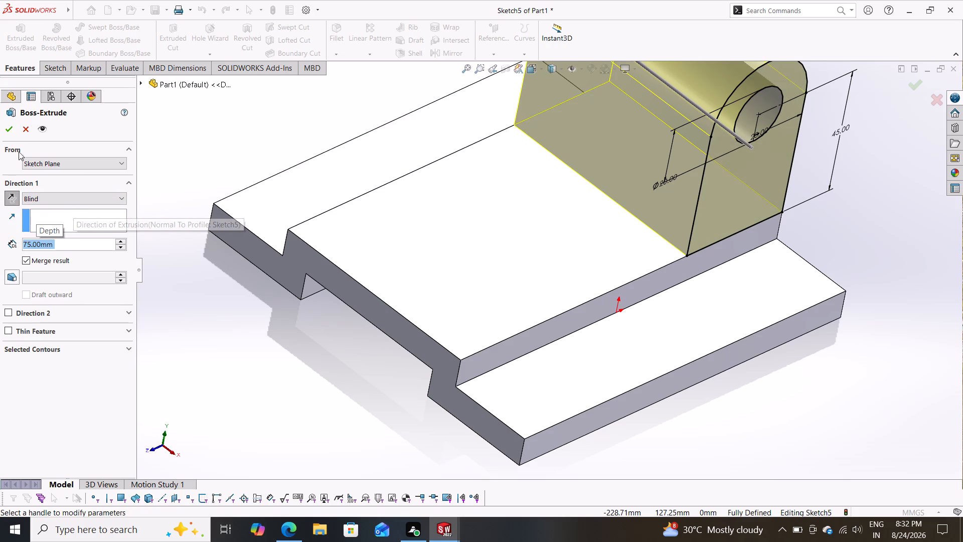
{"action": "left_click", "coordinate": [9, 128]}
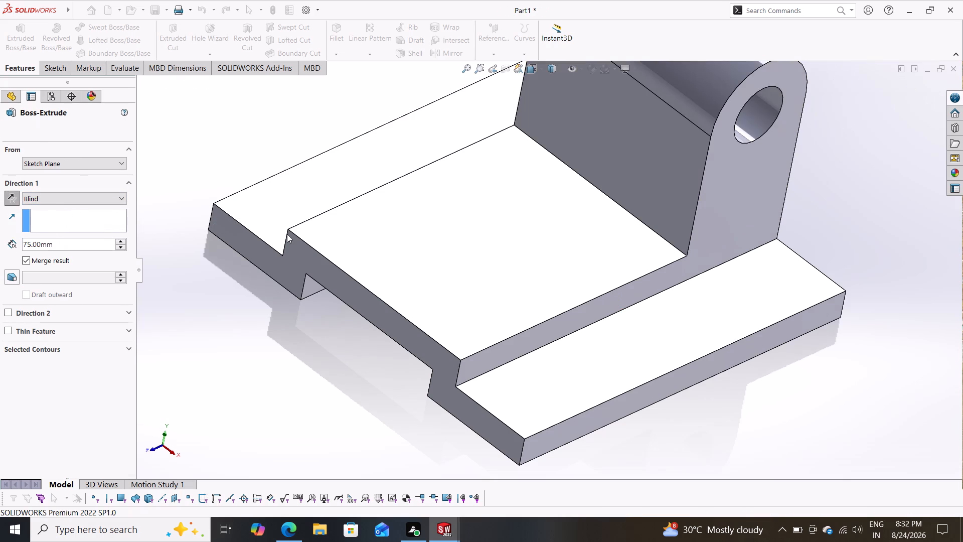
Examine the part with its new upright from several angles.
{"action": "middle_click_drag", "start_coordinate": [294, 365], "coordinate": [252, 296]}
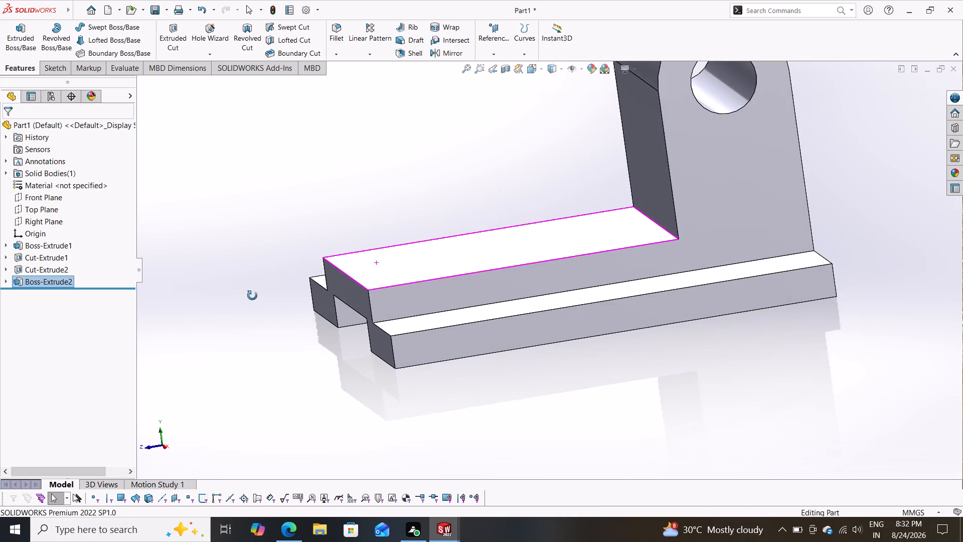
{"action": "middle_click_drag", "start_coordinate": [252, 296], "coordinate": [252, 296]}
{"action": "scroll", "coordinate": [579, 350], "scroll_direction": "down", "scroll_amount": 2}
{"action": "scroll", "coordinate": [580, 347], "scroll_direction": "up", "scroll_amount": 4}
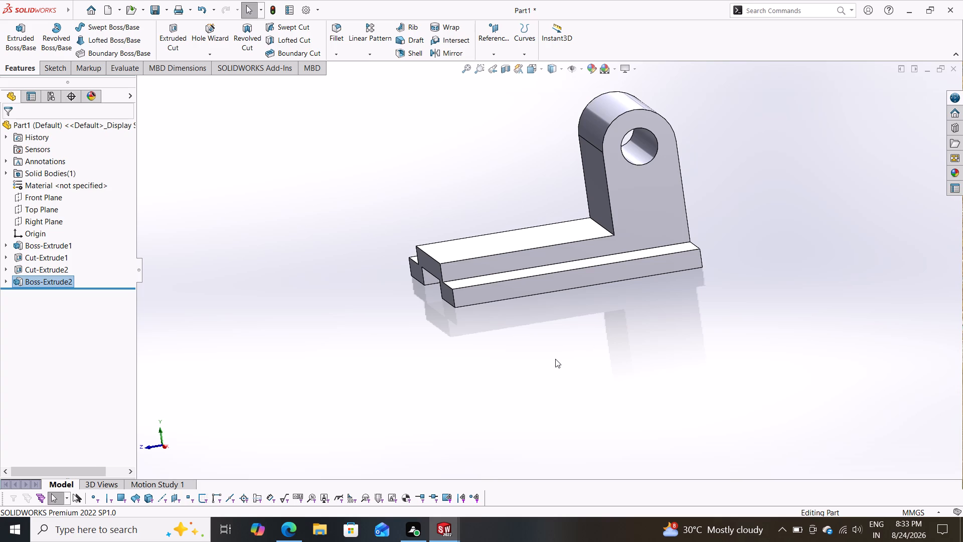
{"action": "middle_click_drag", "start_coordinate": [463, 358], "coordinate": [526, 351]}
{"action": "middle_click_drag", "start_coordinate": [517, 338], "coordinate": [527, 354]}
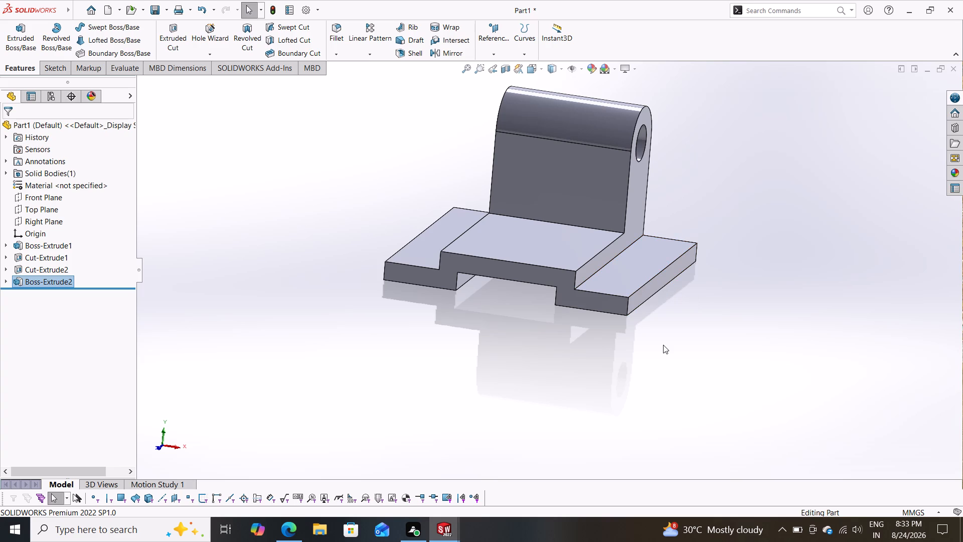
{"action": "middle_click_drag", "start_coordinate": [650, 347], "coordinate": [665, 368]}
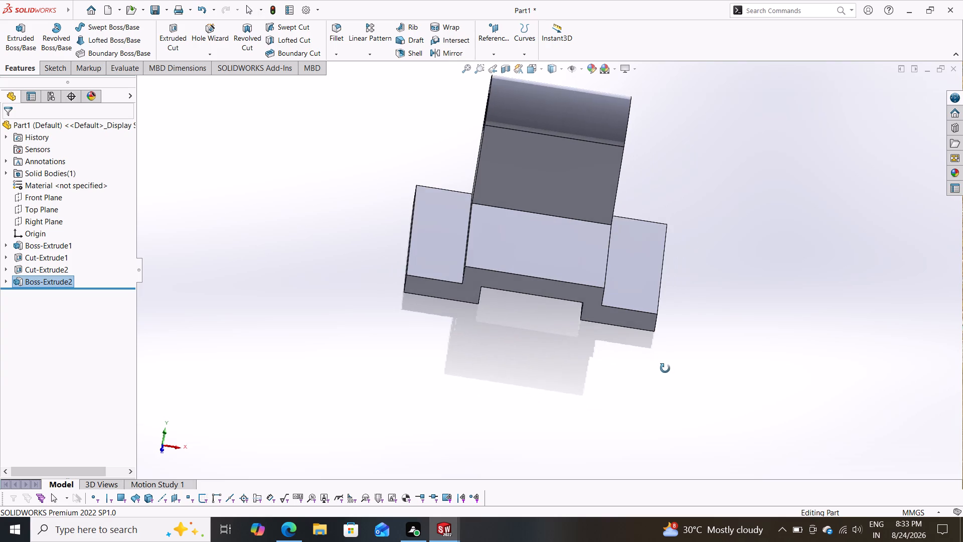
{"action": "middle_click_drag", "start_coordinate": [665, 368], "coordinate": [651, 360]}
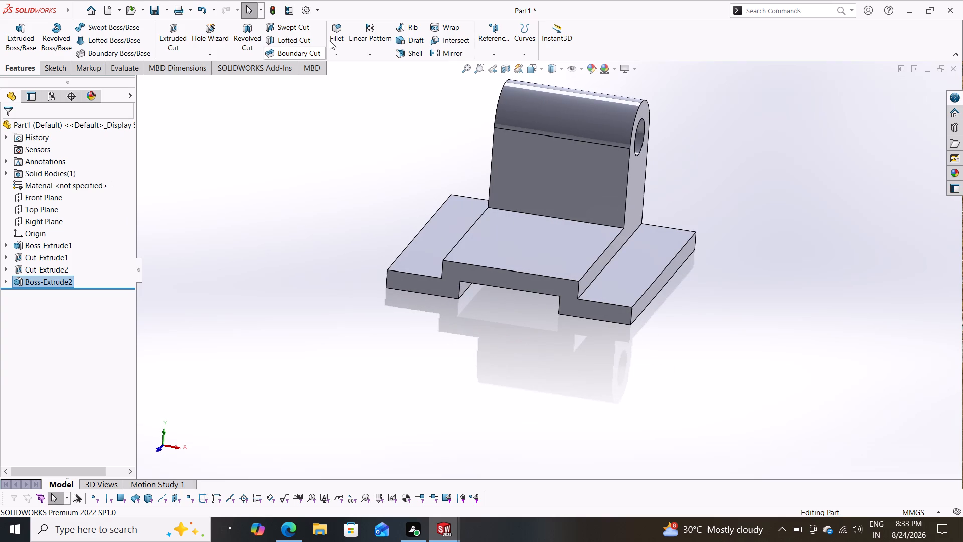
Create a mid-plane reference plane between the block's front and back end faces.
{"action": "left_click", "coordinate": [345, 57]}
{"action": "left_click", "coordinate": [345, 57]}
{"action": "left_click", "coordinate": [496, 55]}
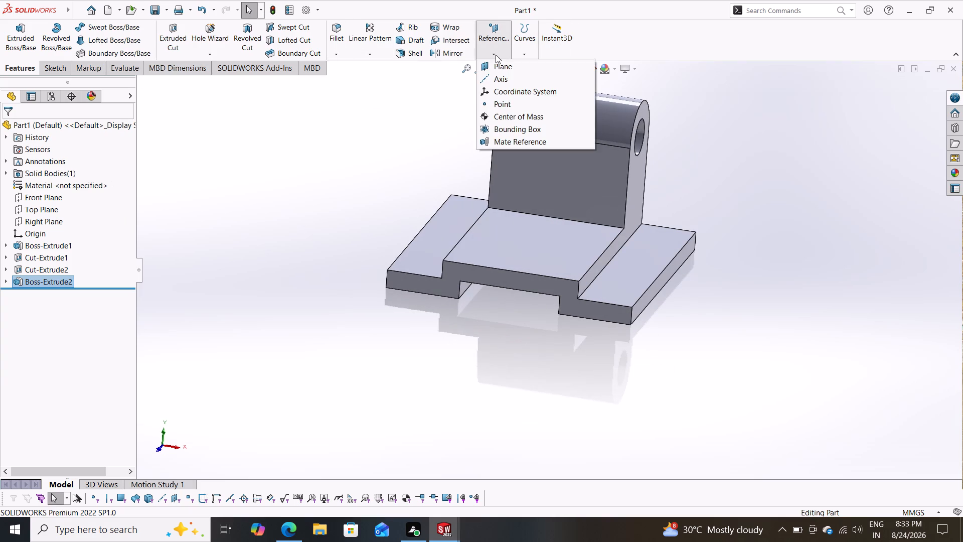
{"action": "left_click", "coordinate": [499, 64]}
{"action": "left_click", "coordinate": [602, 308]}
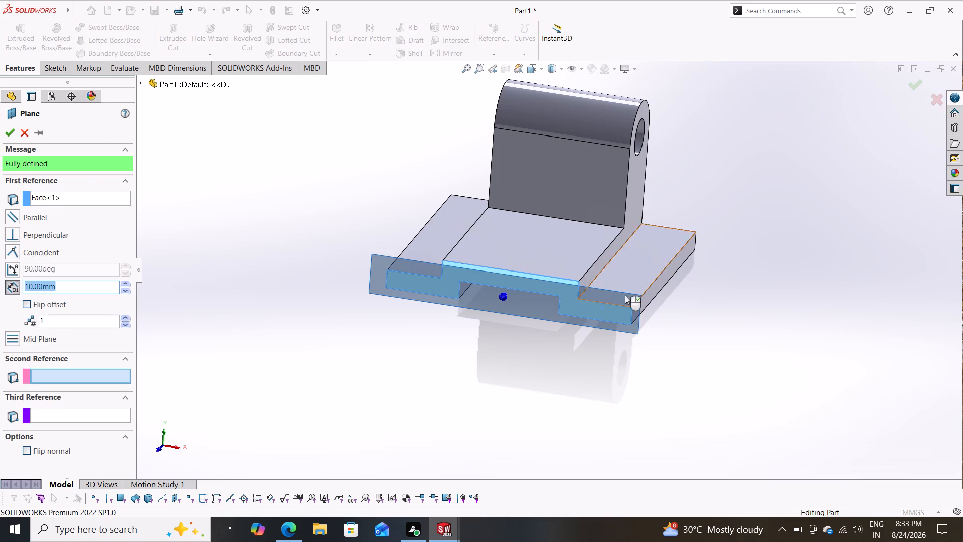
{"action": "middle_click_drag", "start_coordinate": [744, 282], "coordinate": [608, 352]}
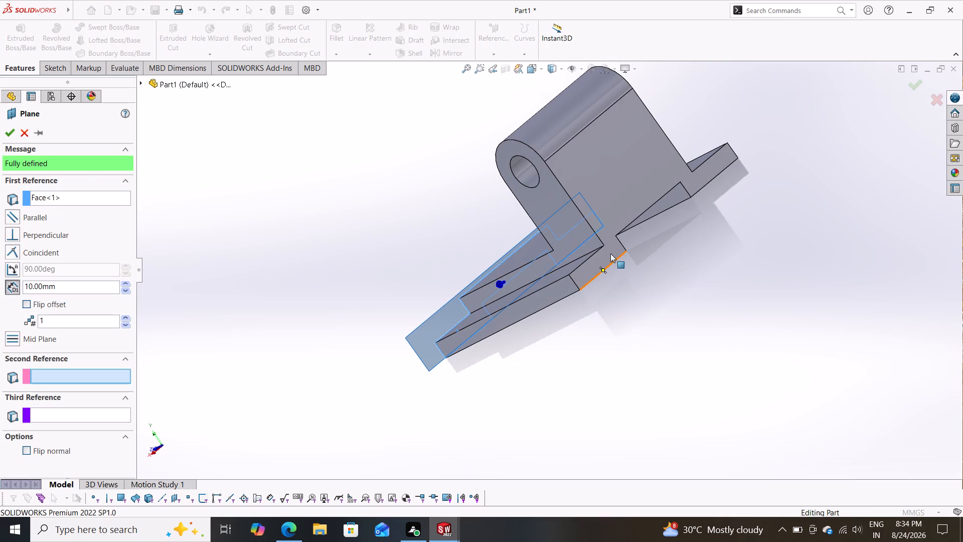
{"action": "left_click", "coordinate": [610, 253]}
{"action": "middle_click_drag", "start_coordinate": [515, 382], "coordinate": [593, 388]}
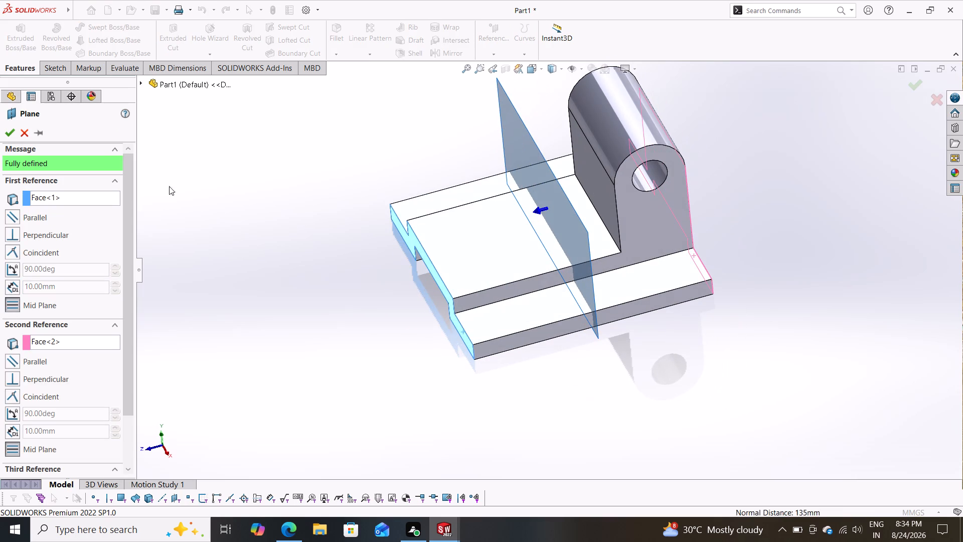
{"action": "left_click", "coordinate": [8, 134]}
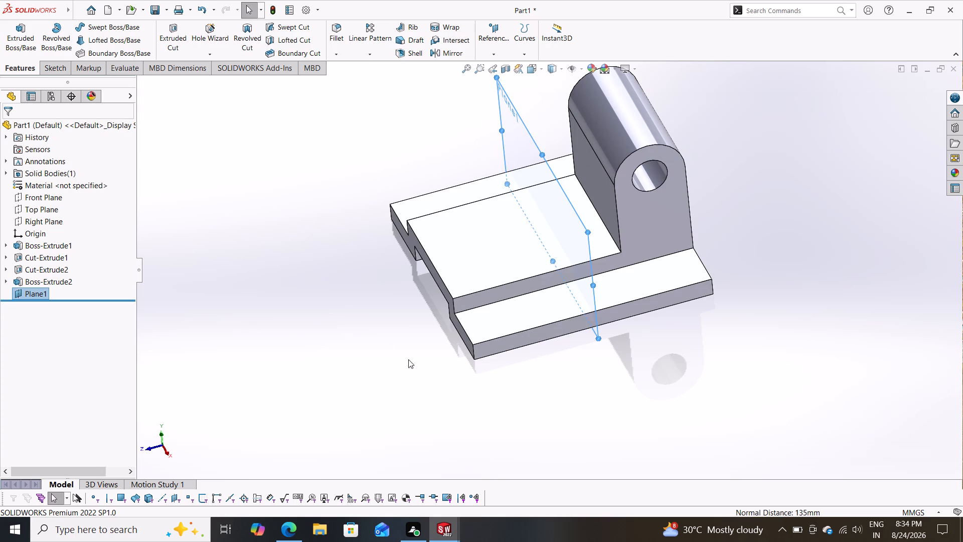
On the new mid-plane, sketch a closed triangle filling one side step, its sloping line about 31.6 mm from the step's outer edge to the raised section's top edge.
{"action": "middle_click_drag", "start_coordinate": [473, 406], "coordinate": [527, 422]}
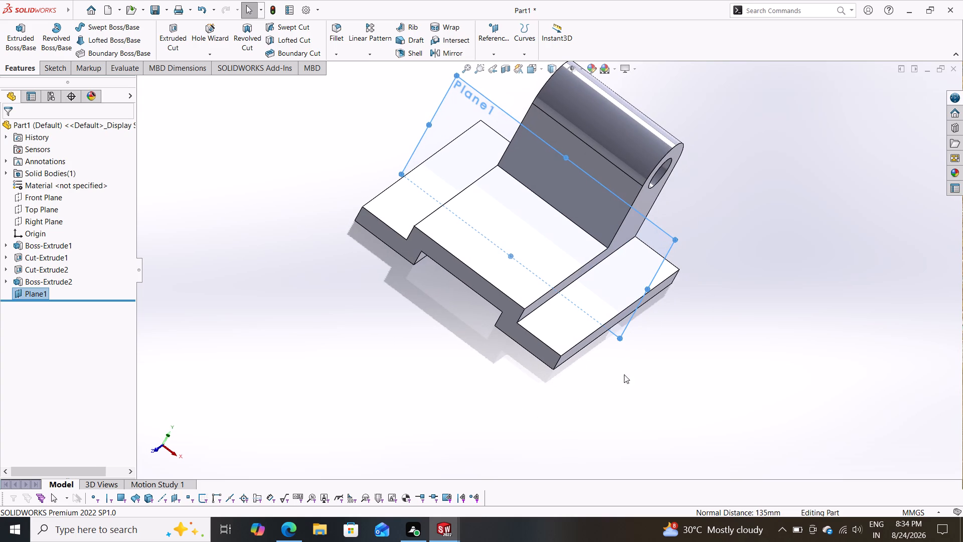
{"action": "middle_click_drag", "start_coordinate": [658, 371], "coordinate": [647, 382]}
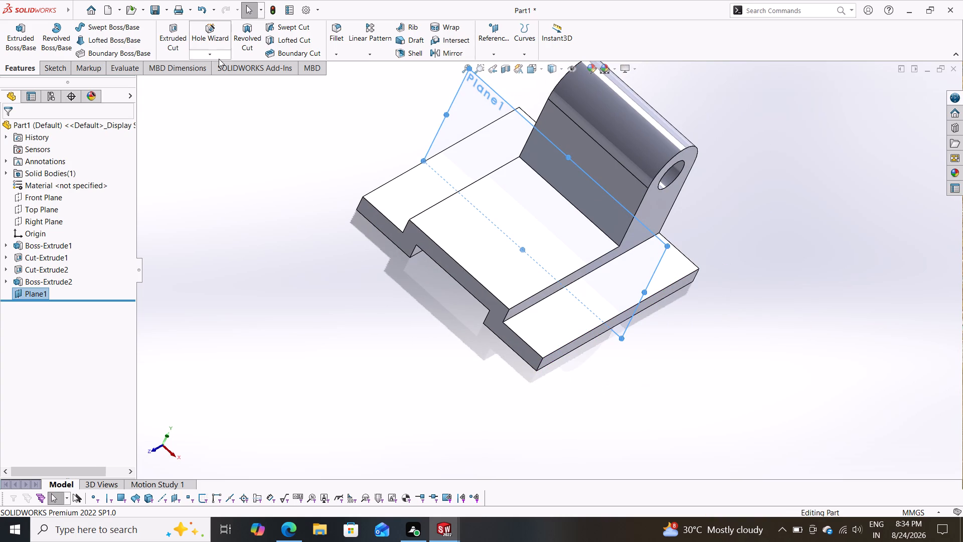
{"action": "left_click", "coordinate": [49, 62]}
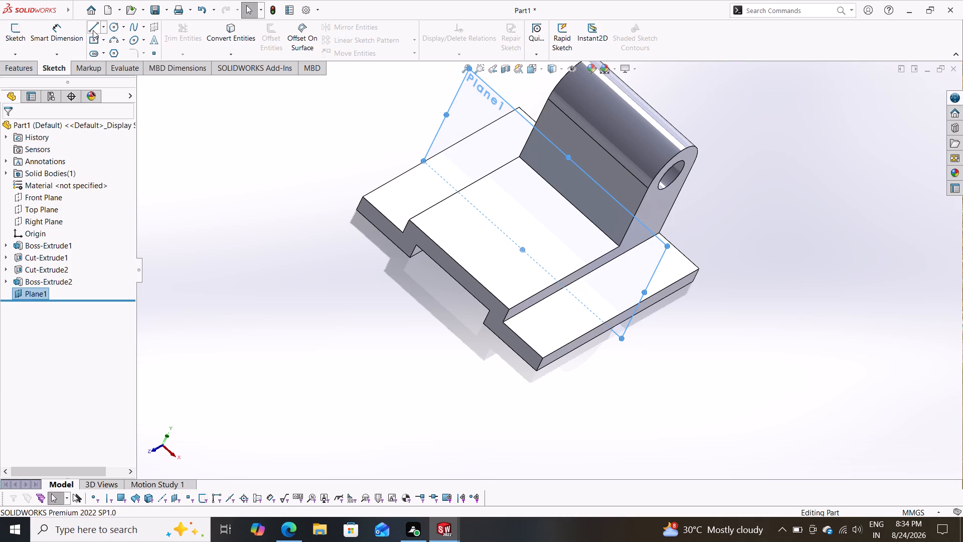
{"action": "left_click", "coordinate": [93, 30]}
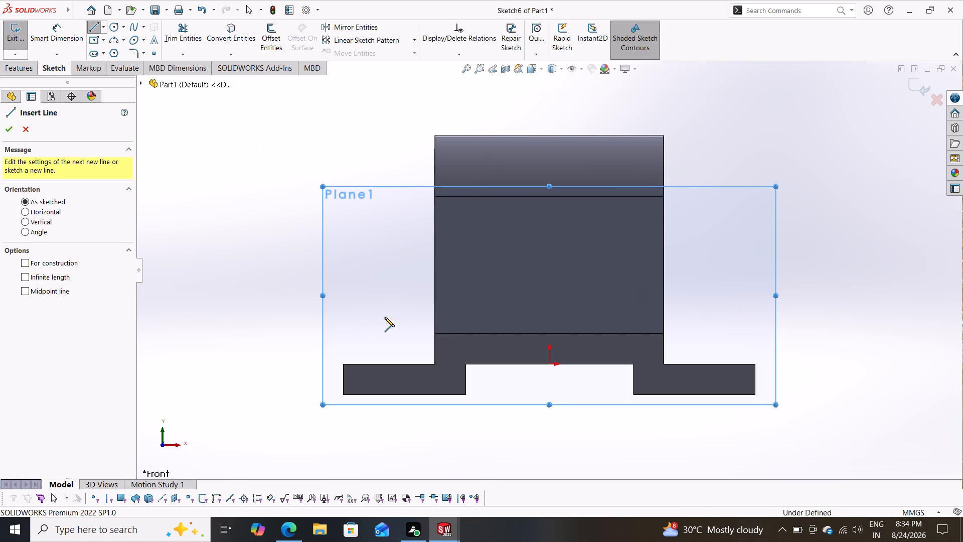
{"action": "left_click", "coordinate": [344, 363]}
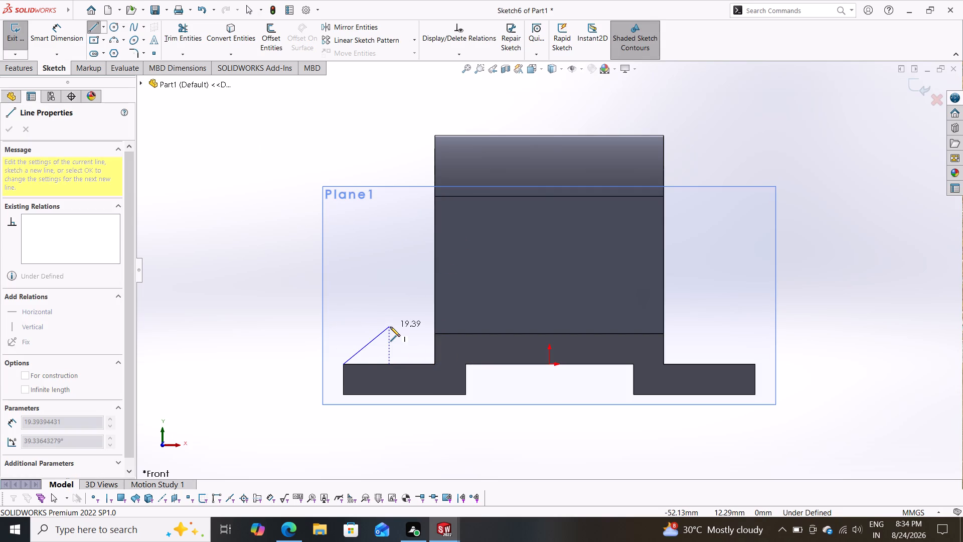
{"action": "left_click", "coordinate": [434, 335]}
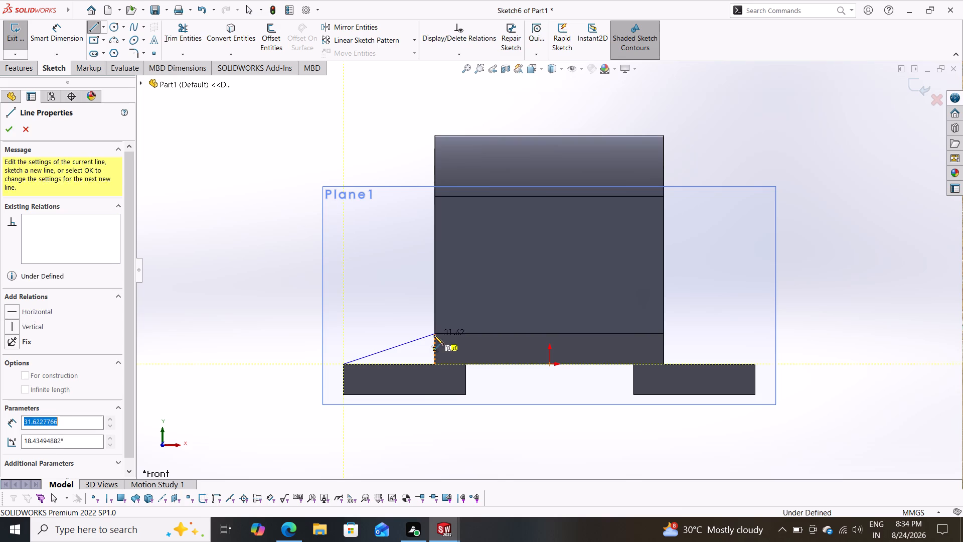
{"action": "left_click", "coordinate": [434, 363]}
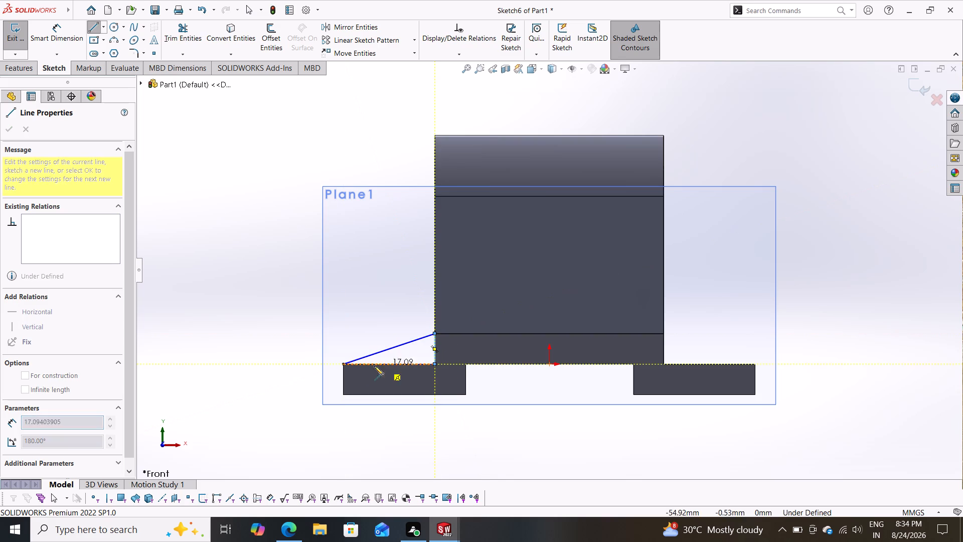
{"action": "left_click", "coordinate": [342, 363]}
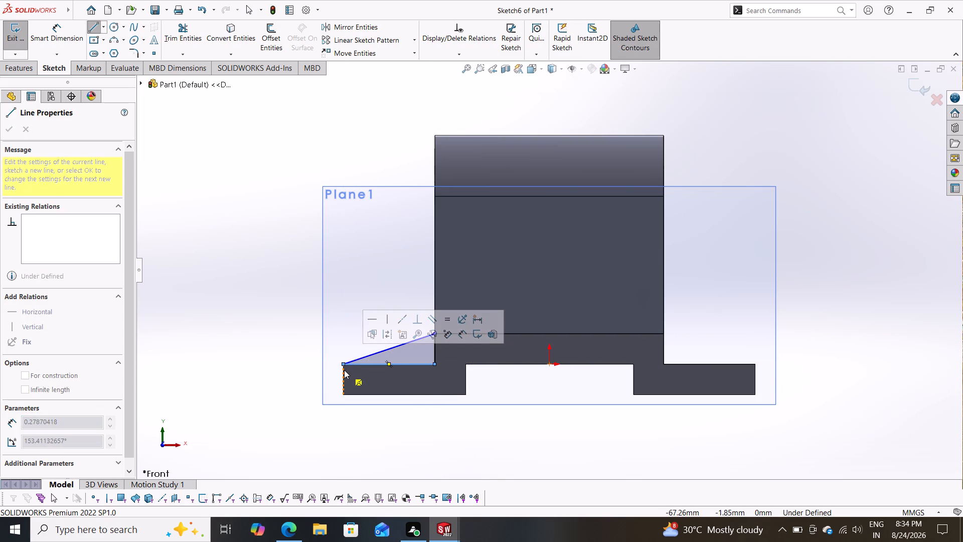
{"action": "key", "text": "Escape"}
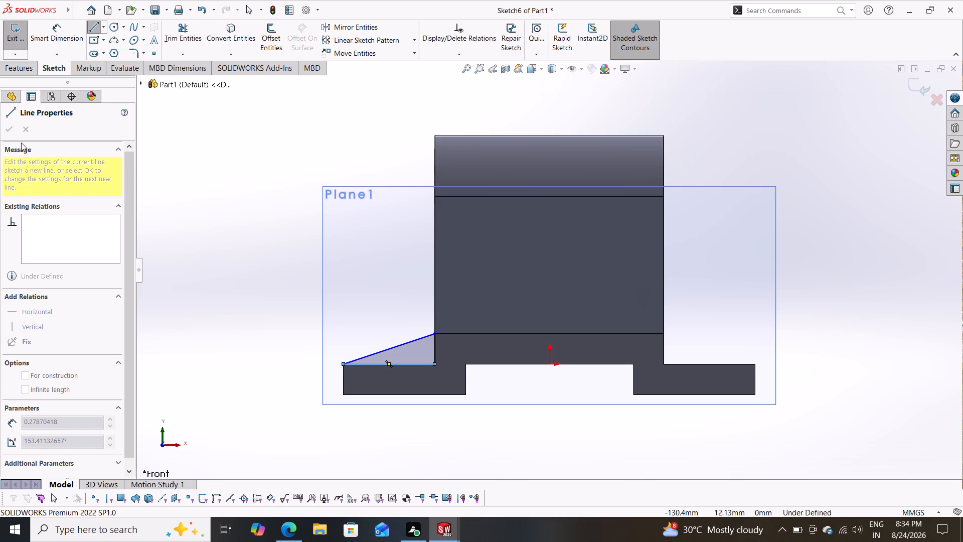
{"action": "key", "text": "Escape"}
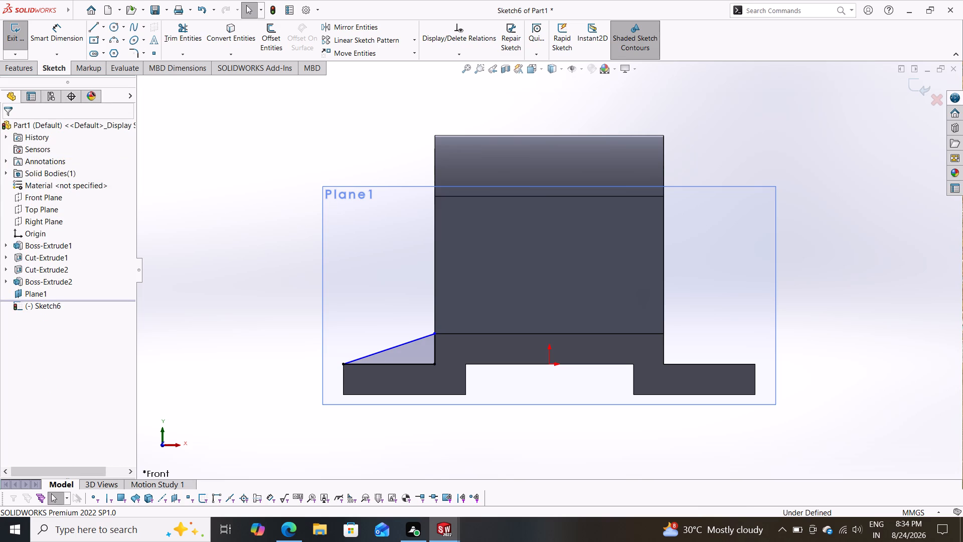
Extrude the triangular profile as a merged boss rib, using Mid Plane with a 6 mm depth.
{"action": "left_click", "coordinate": [23, 64]}
{"action": "left_click", "coordinate": [24, 35]}
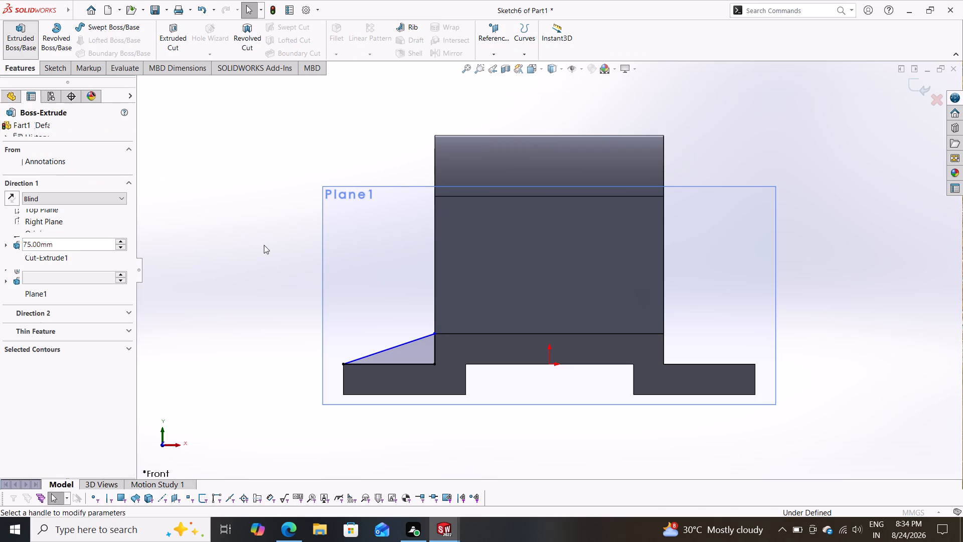
{"action": "left_click", "coordinate": [52, 194]}
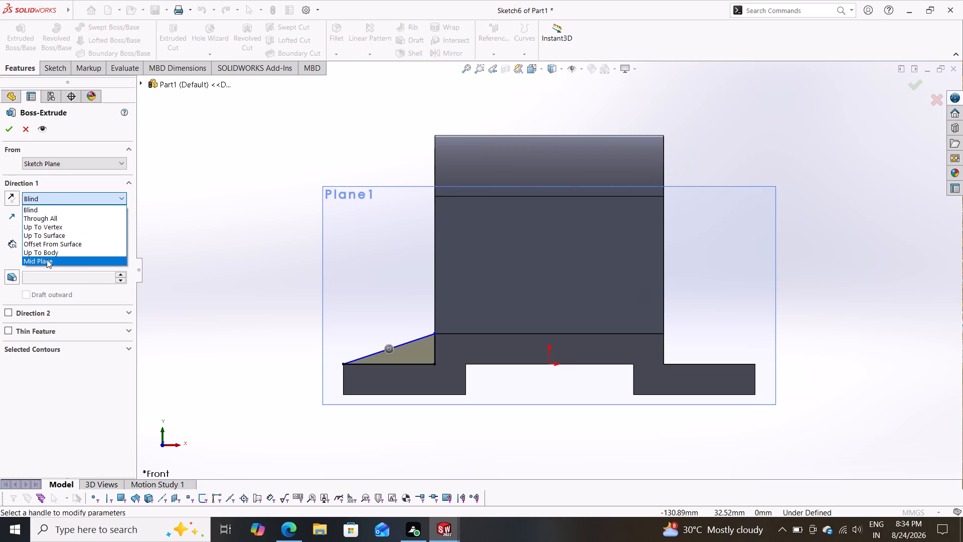
{"action": "left_click", "coordinate": [47, 259]}
{"action": "key", "text": "6"}
{"action": "key", "text": "Return"}
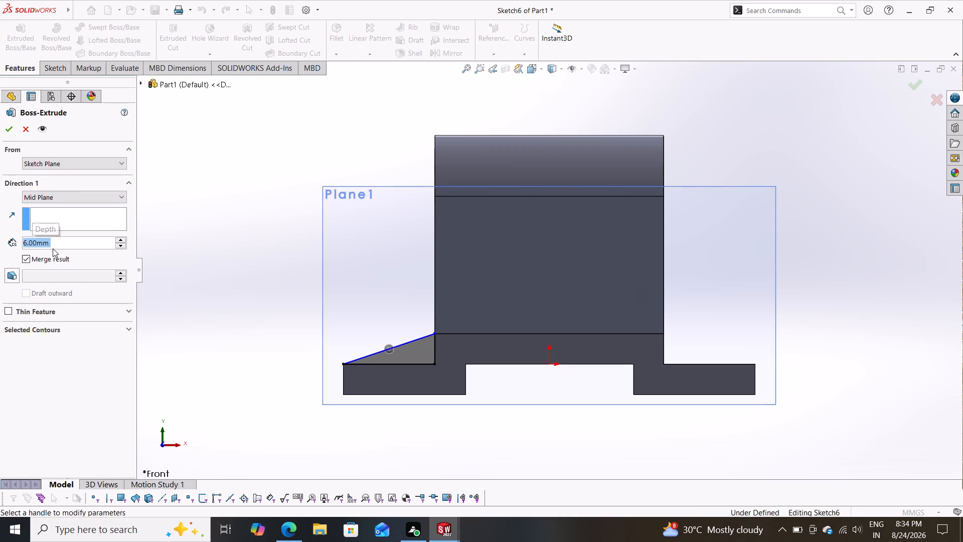
{"action": "middle_click_drag", "start_coordinate": [249, 260], "coordinate": [292, 302]}
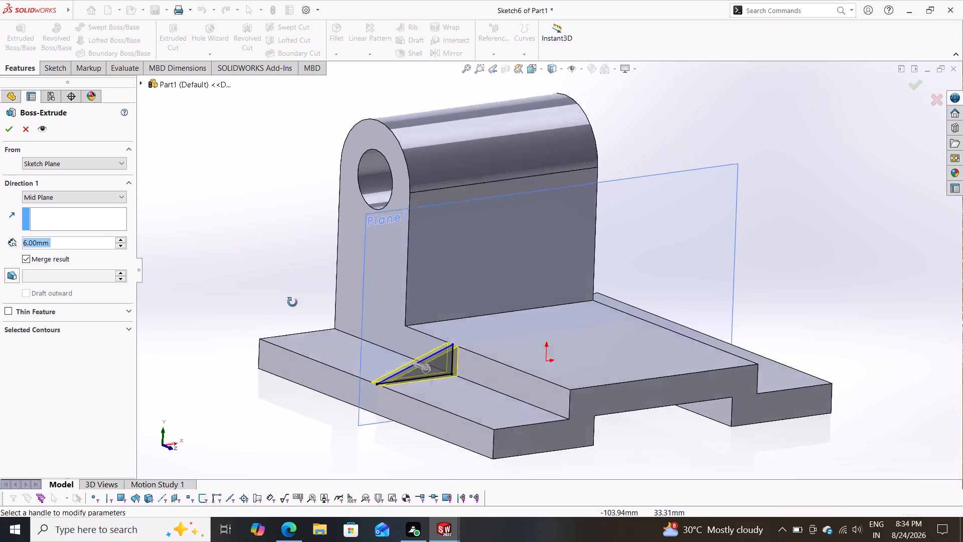
{"action": "middle_click_drag", "start_coordinate": [292, 302], "coordinate": [298, 307]}
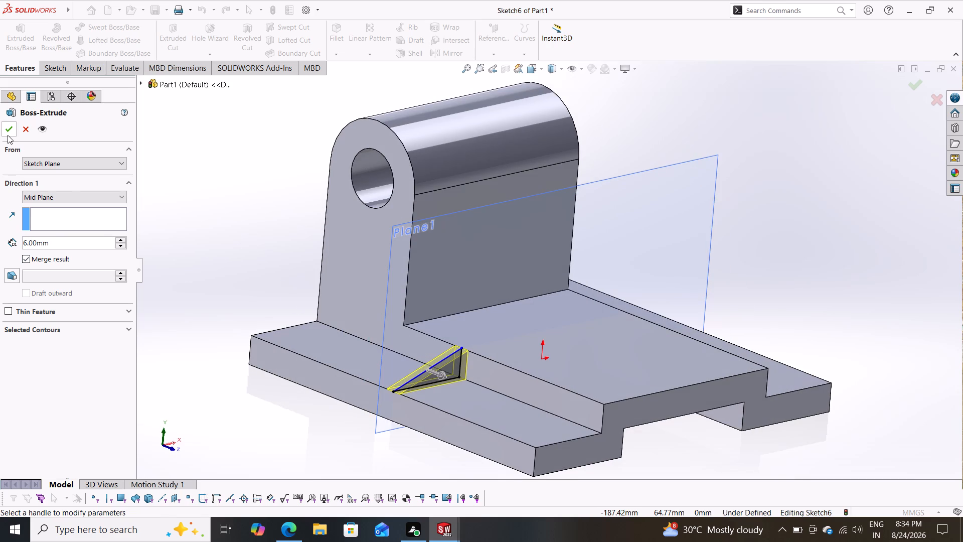
{"action": "left_click", "coordinate": [8, 135]}
Hide the mid reference plane that runs through the rib.
{"action": "middle_click_drag", "start_coordinate": [231, 290], "coordinate": [174, 253]}
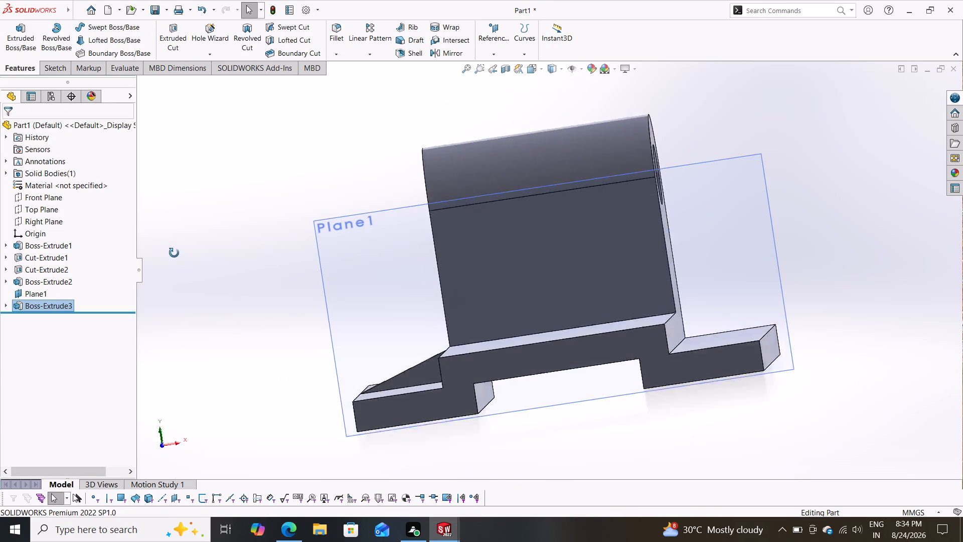
{"action": "middle_click_drag", "start_coordinate": [174, 253], "coordinate": [182, 292]}
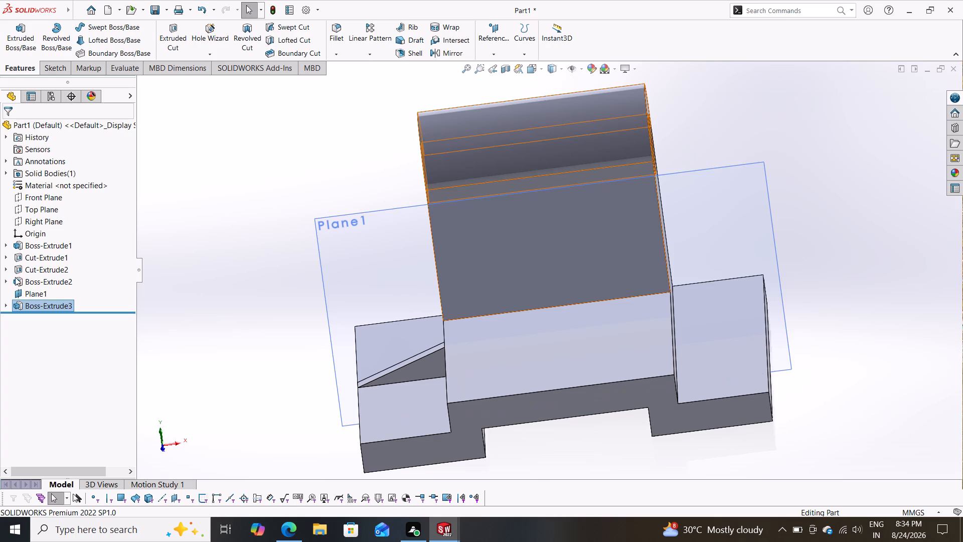
{"action": "left_click", "coordinate": [45, 295]}
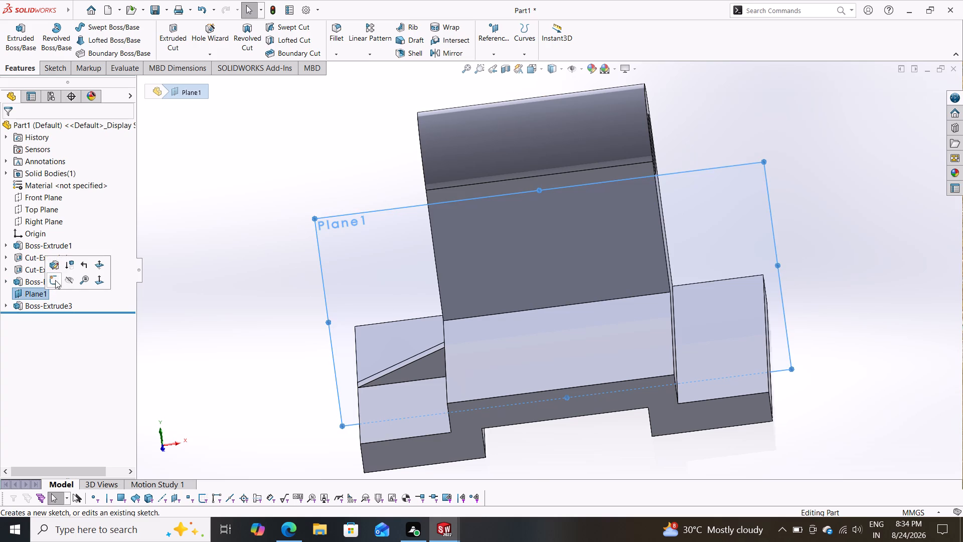
{"action": "left_click", "coordinate": [68, 279]}
{"action": "key", "text": "Escape"}
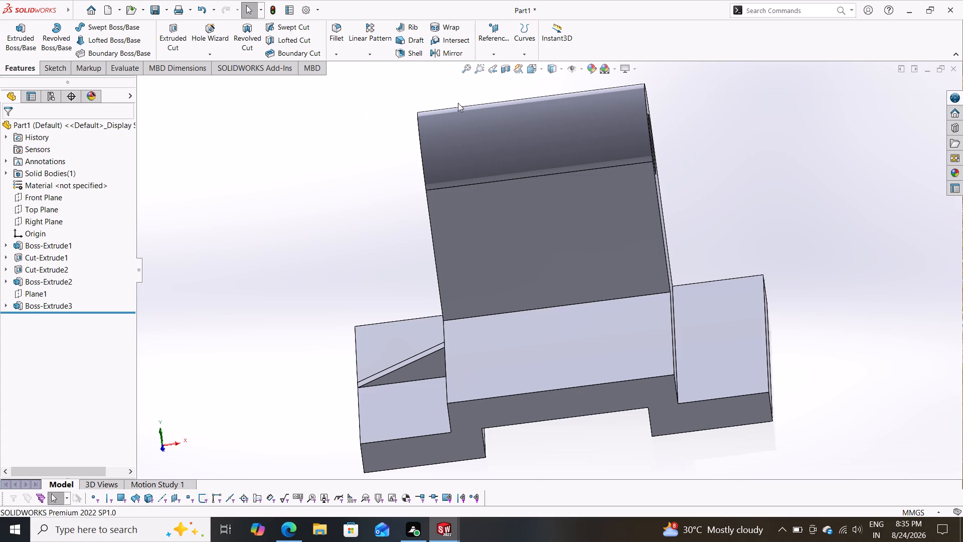
Mirror the triangular rib about the Right Plane onto the opposite side step.
{"action": "left_click", "coordinate": [443, 51]}
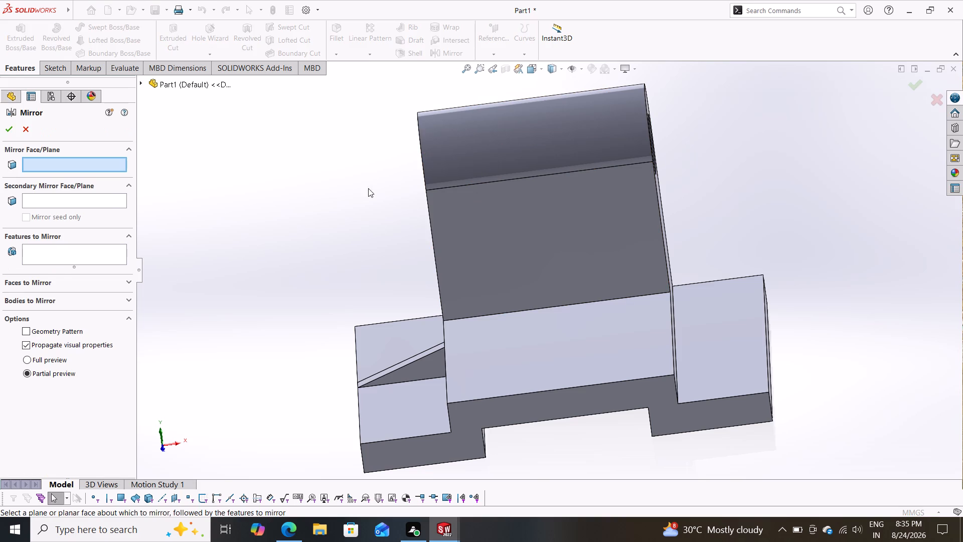
{"action": "left_click", "coordinate": [143, 83]}
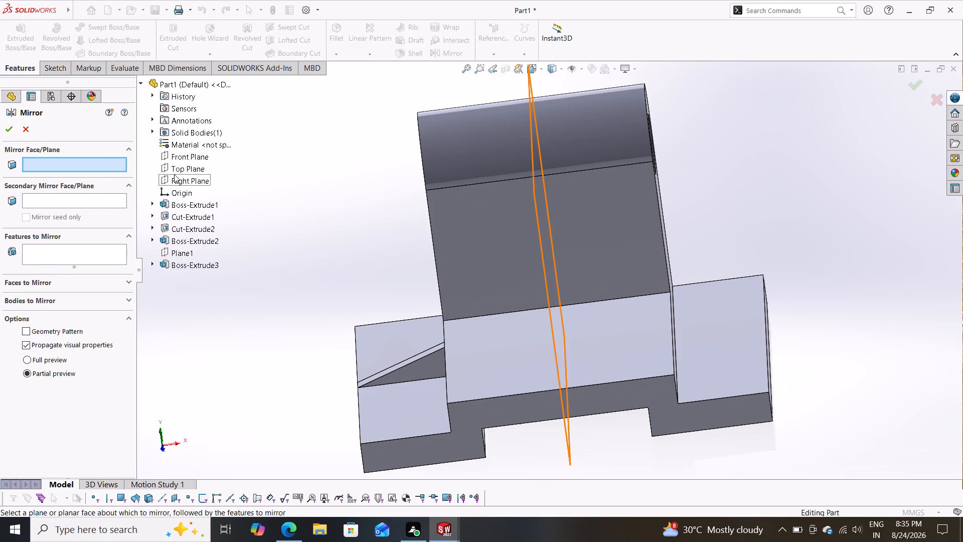
{"action": "left_click", "coordinate": [177, 180]}
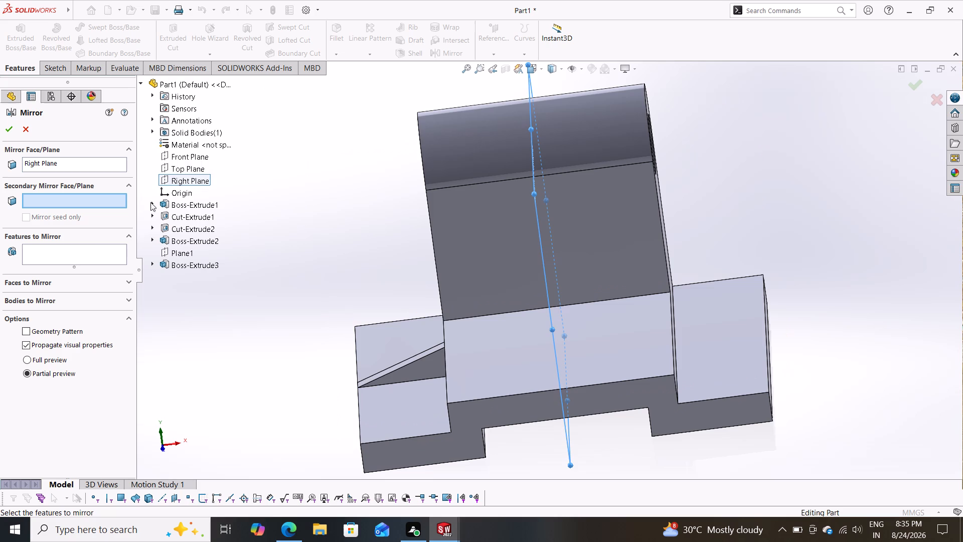
{"action": "left_click", "coordinate": [81, 260]}
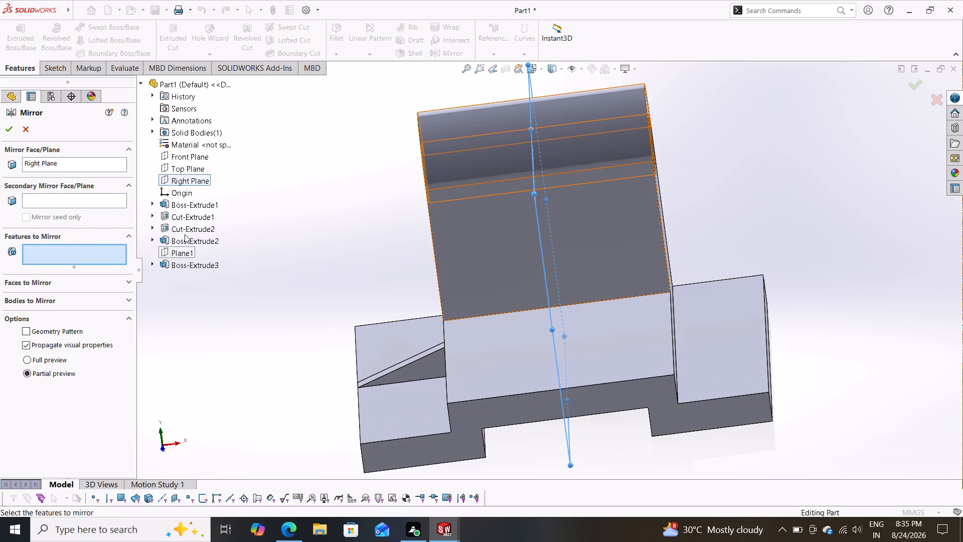
{"action": "left_click", "coordinate": [190, 266]}
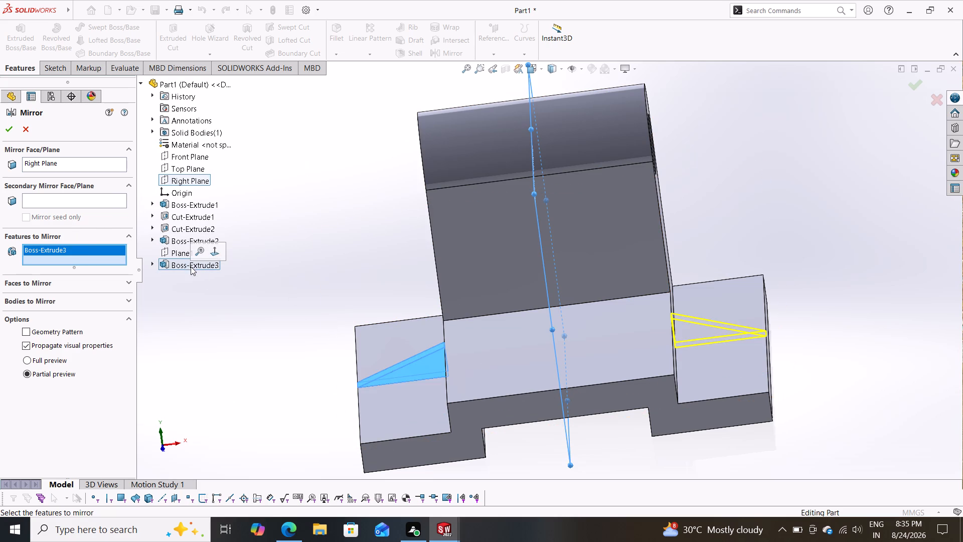
{"action": "left_click", "coordinate": [11, 125]}
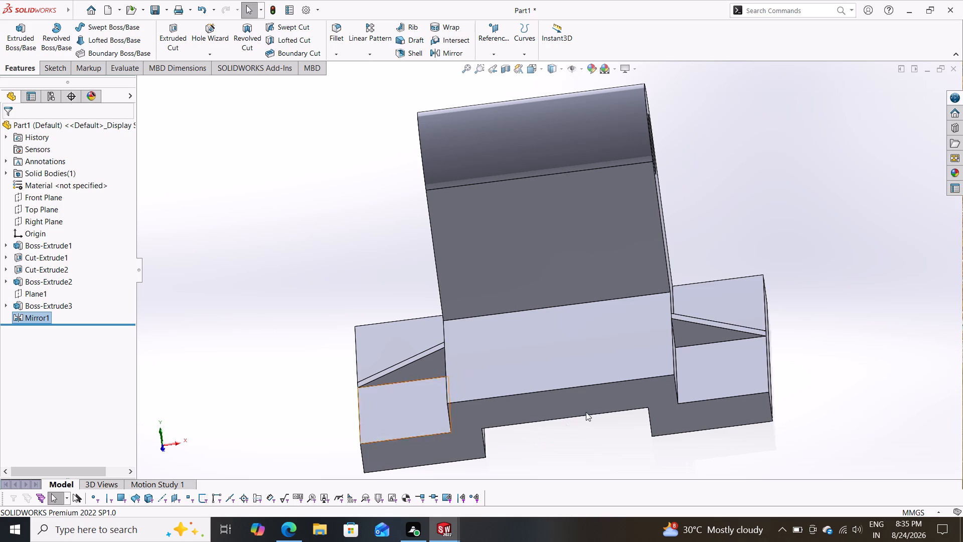
On the raised section's side face, sketch a closed right triangle reaching the upright's rounded edge, with a base about 97 mm and slope about 109.4 mm.
{"action": "middle_click_drag", "start_coordinate": [808, 331], "coordinate": [721, 375]}
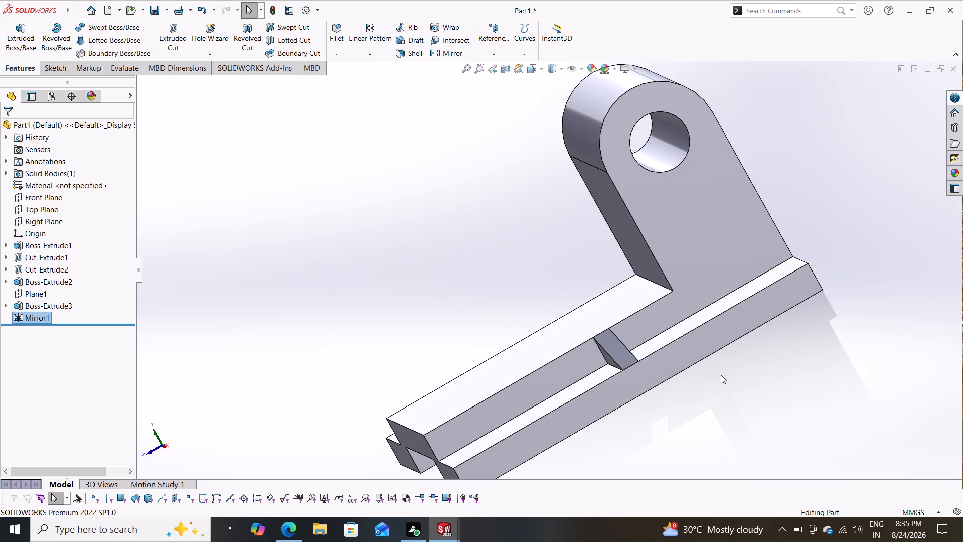
{"action": "left_click", "coordinate": [548, 371]}
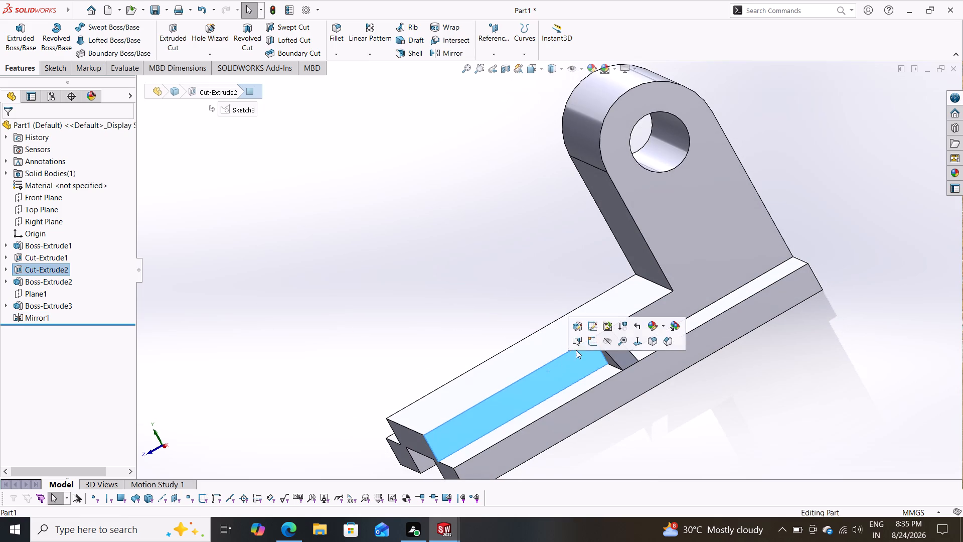
{"action": "left_click", "coordinate": [590, 339]}
{"action": "key", "text": "Escape"}
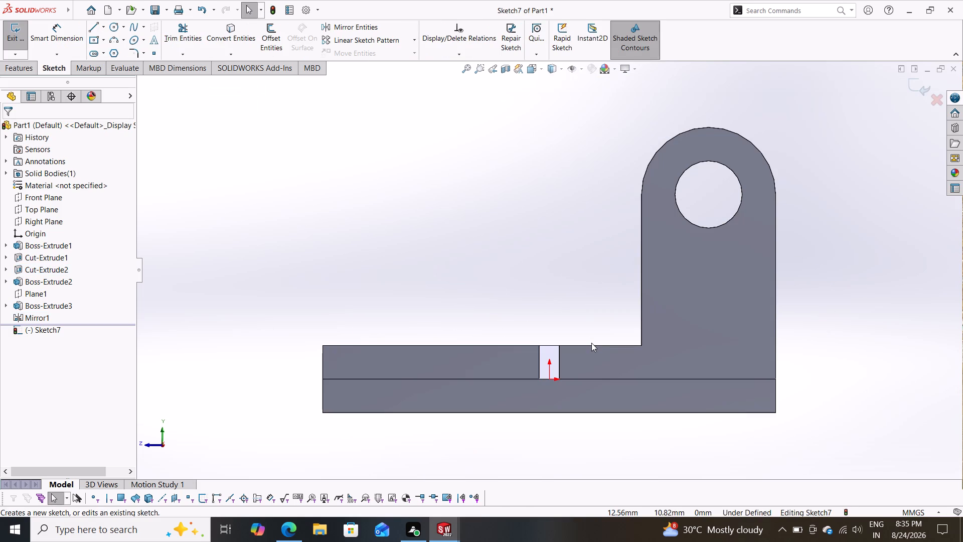
{"action": "left_click", "coordinate": [88, 29]}
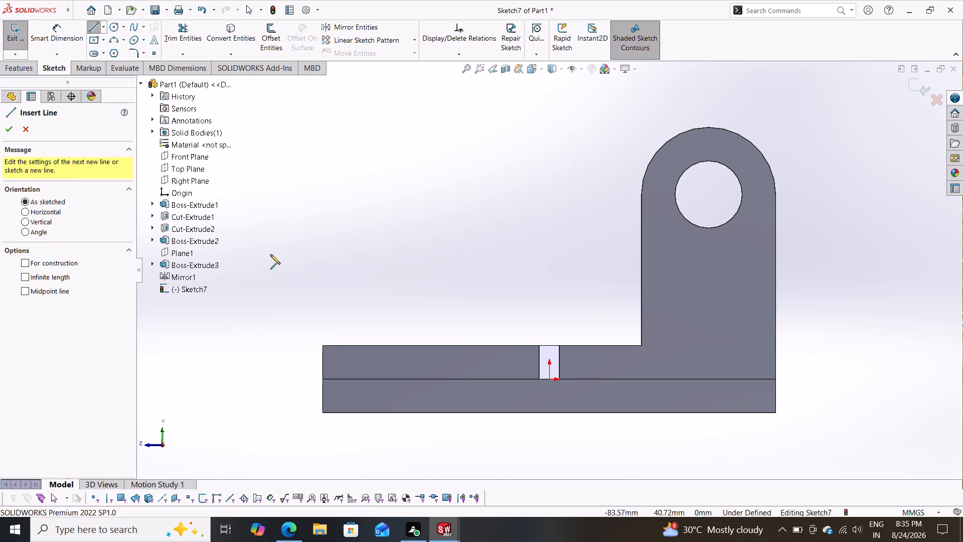
{"action": "left_click", "coordinate": [322, 346]}
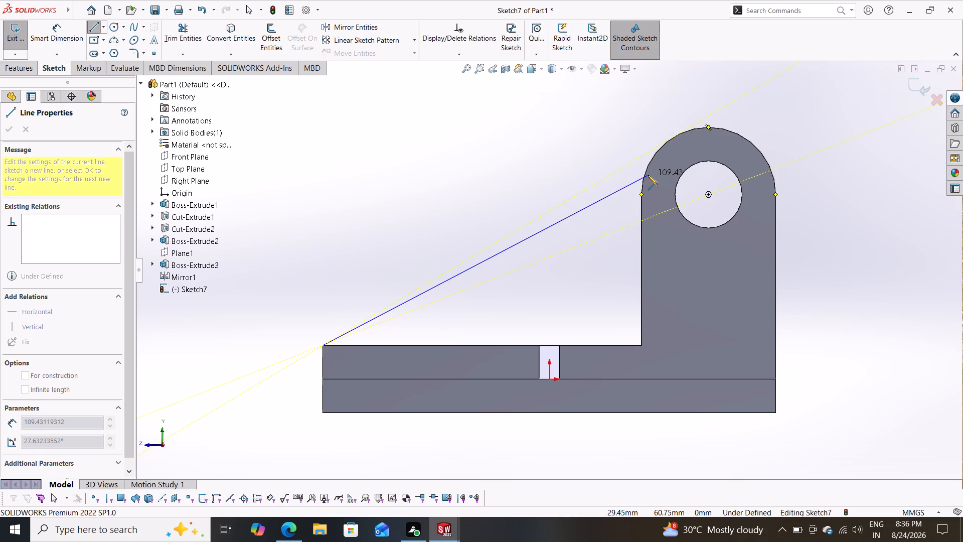
{"action": "left_click", "coordinate": [648, 175]}
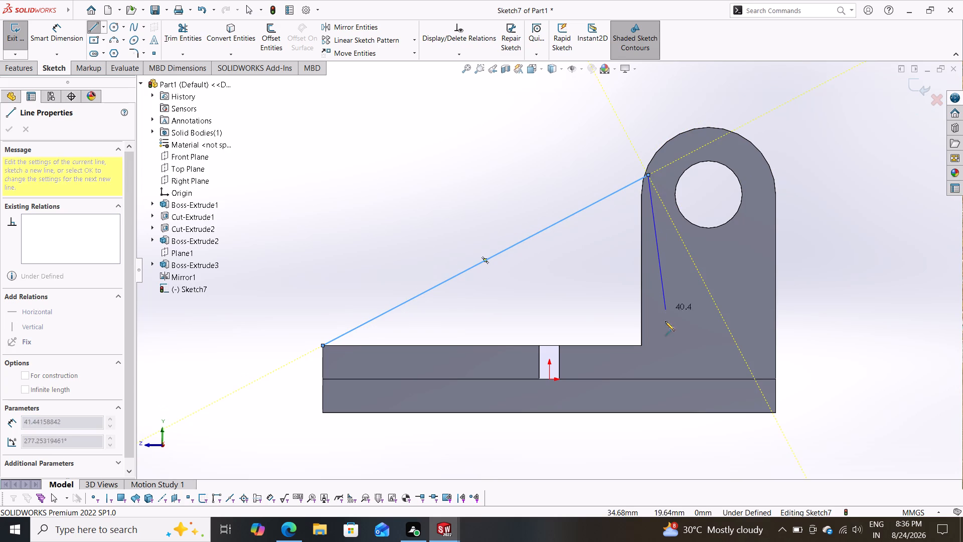
{"action": "left_click", "coordinate": [651, 347]}
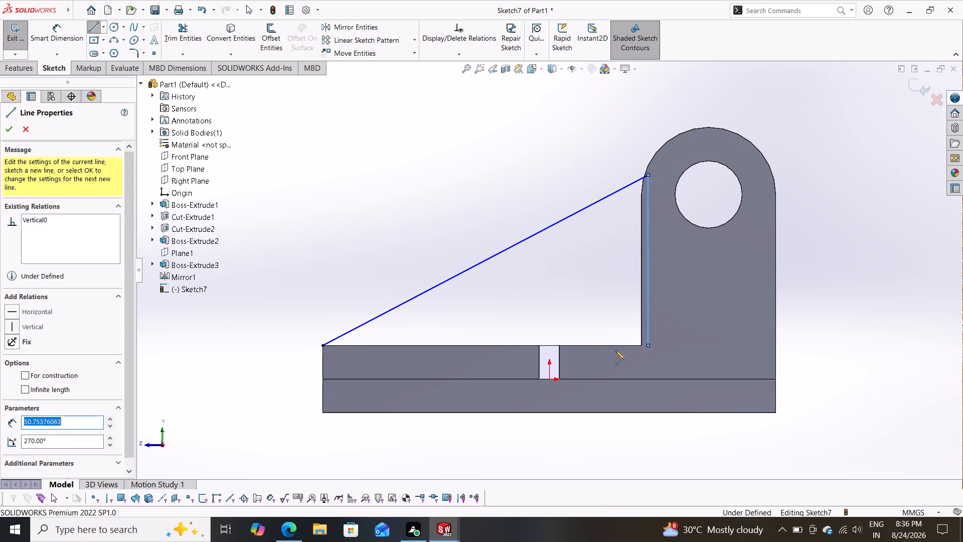
{"action": "left_click", "coordinate": [324, 347]}
{"action": "key", "text": "Escape"}
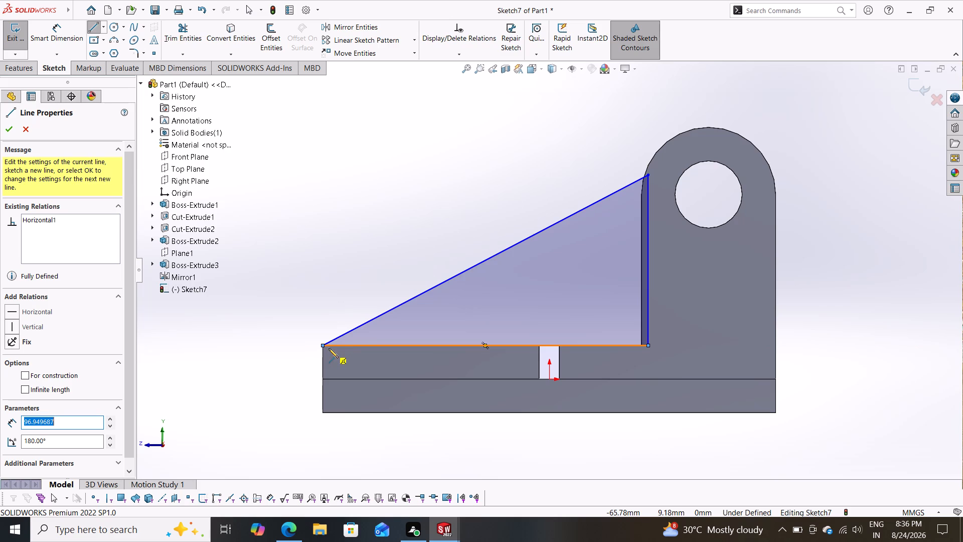
{"action": "middle_click_drag", "start_coordinate": [442, 209], "coordinate": [495, 269]}
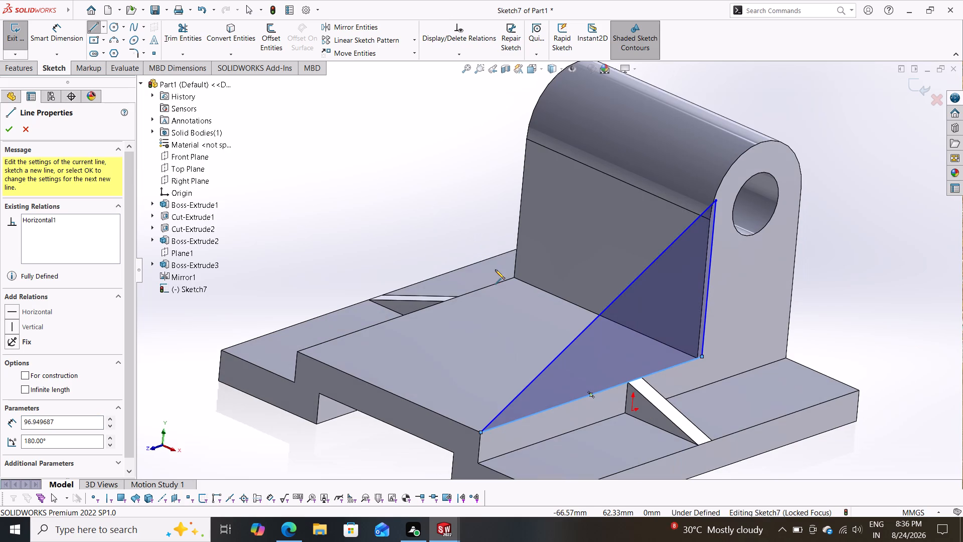
{"action": "key", "text": "Escape"}
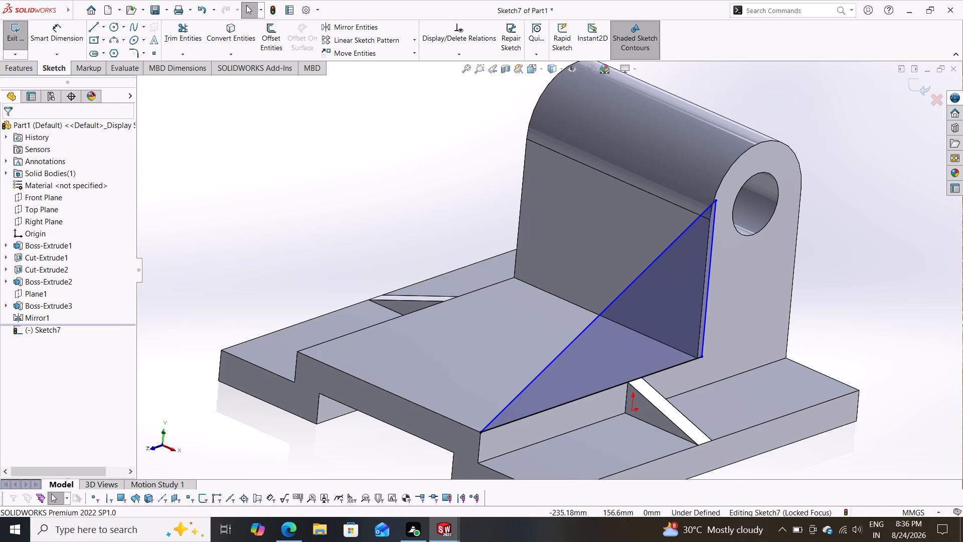
{"action": "left_click", "coordinate": [27, 69]}
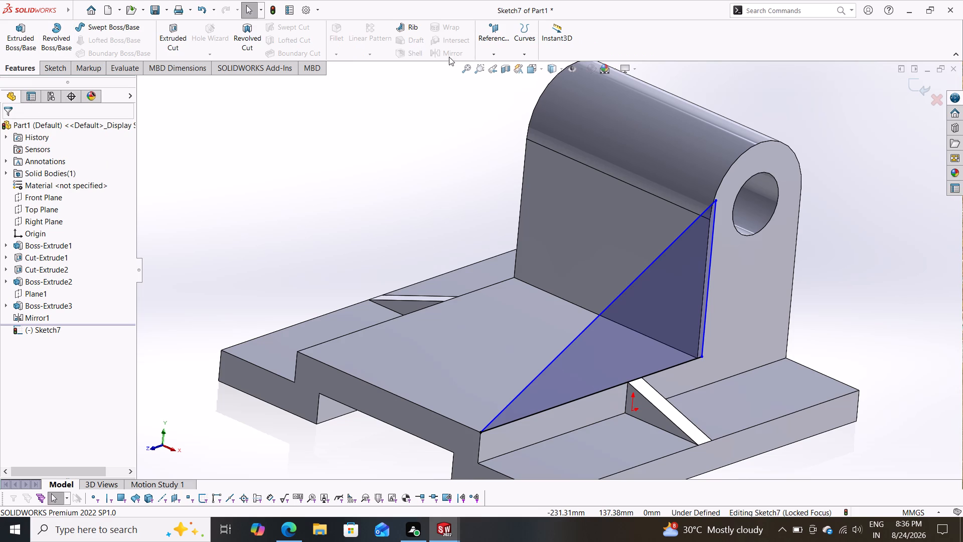
{"action": "left_click", "coordinate": [487, 56]}
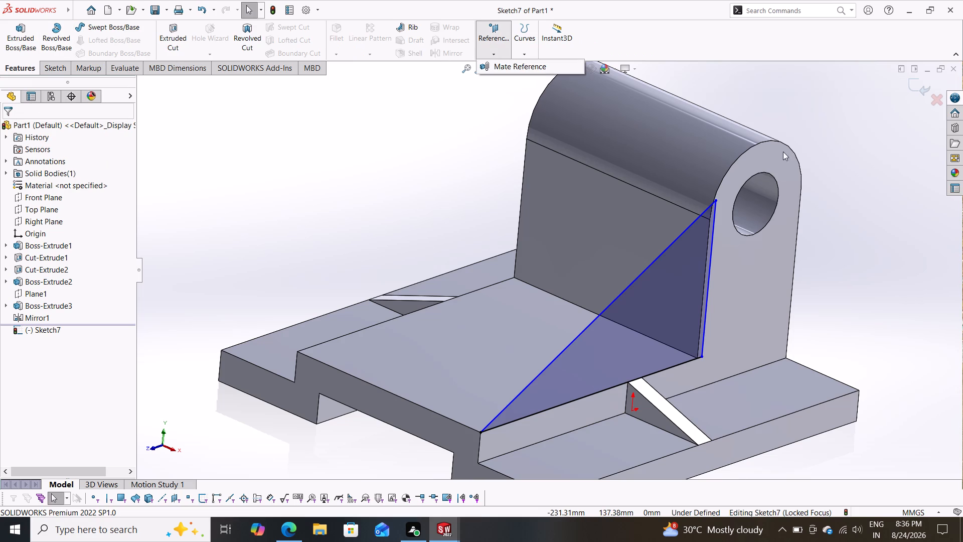
{"action": "left_click", "coordinate": [916, 88]}
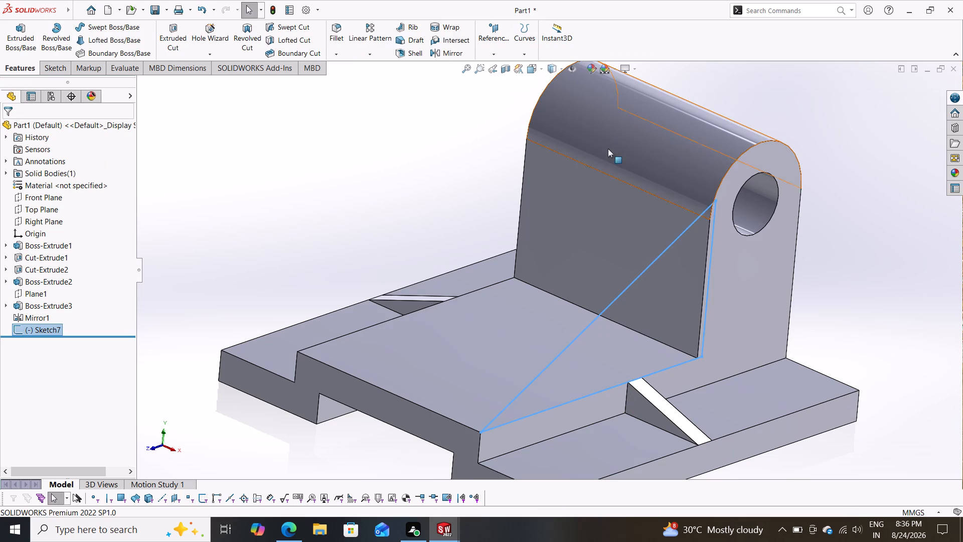
Create a reference mid-plane between the two opposite side faces of the upright.
{"action": "left_click", "coordinate": [497, 57]}
{"action": "left_click", "coordinate": [497, 64]}
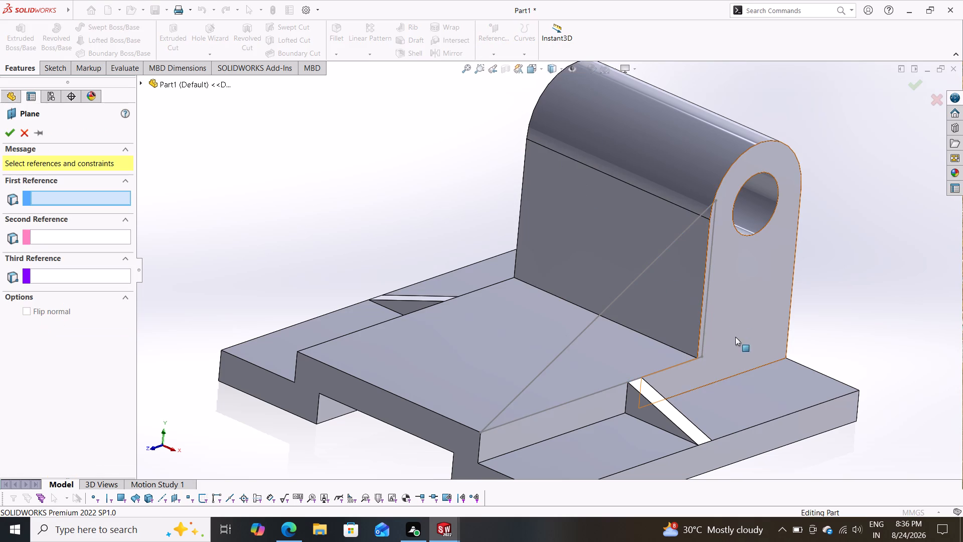
{"action": "left_click", "coordinate": [728, 350]}
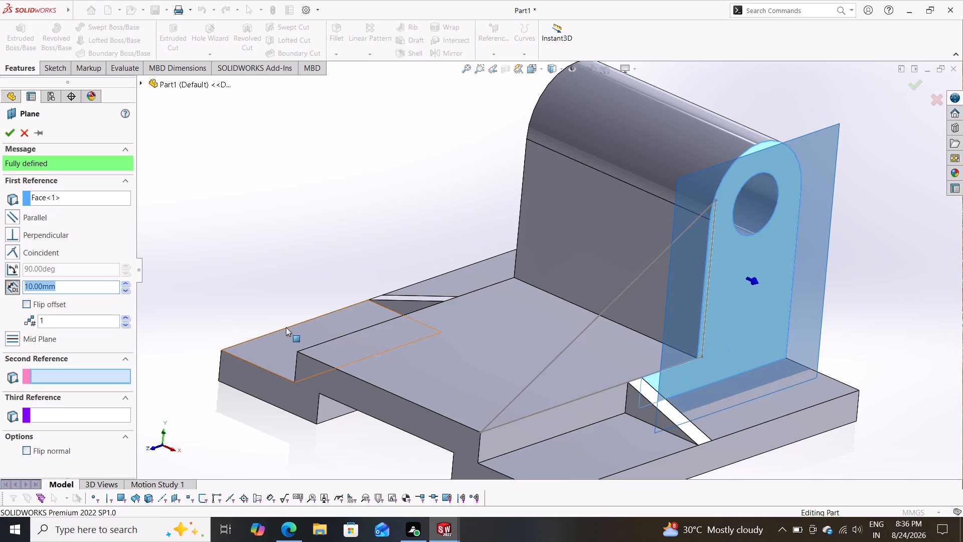
{"action": "middle_click_drag", "start_coordinate": [318, 232], "coordinate": [425, 326]}
{"action": "left_click", "coordinate": [357, 204]}
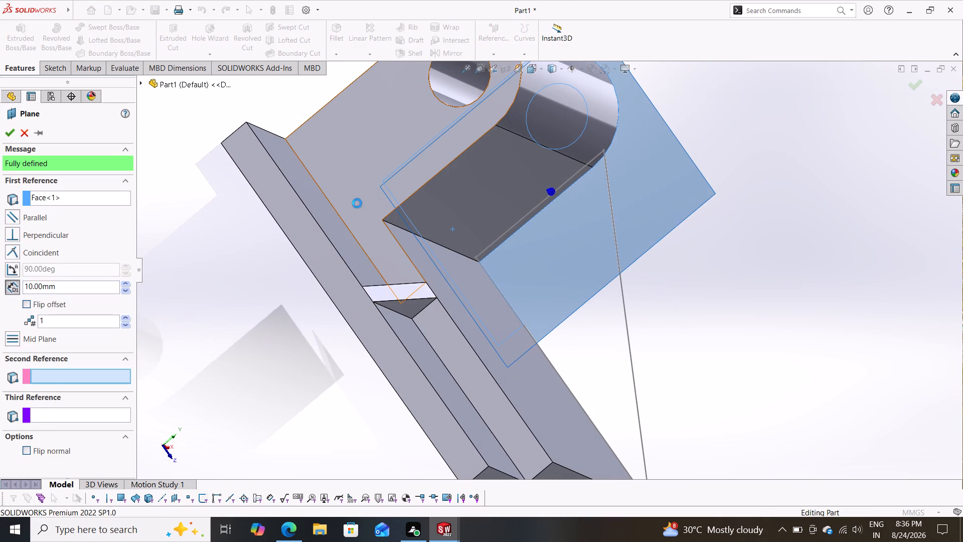
{"action": "left_click", "coordinate": [4, 131]}
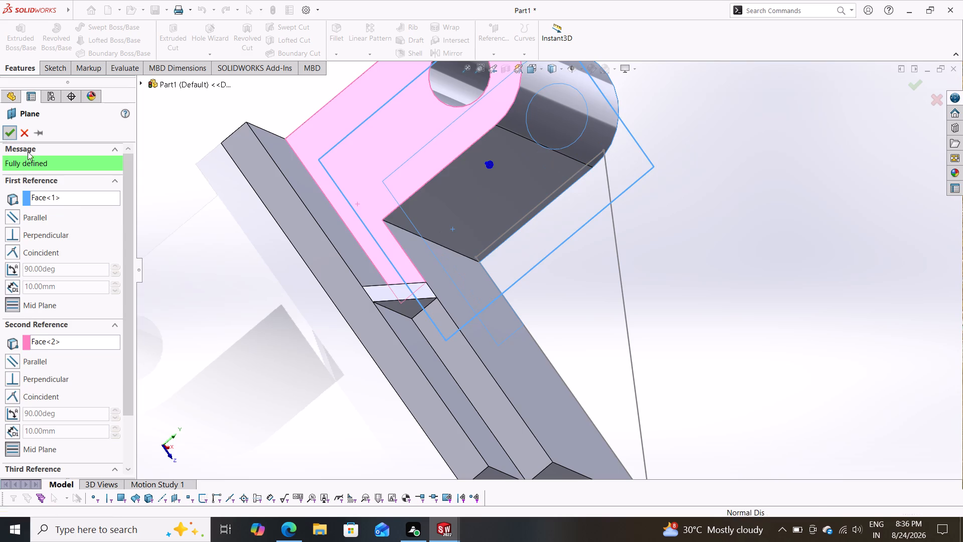
{"action": "key", "text": "Escape"}
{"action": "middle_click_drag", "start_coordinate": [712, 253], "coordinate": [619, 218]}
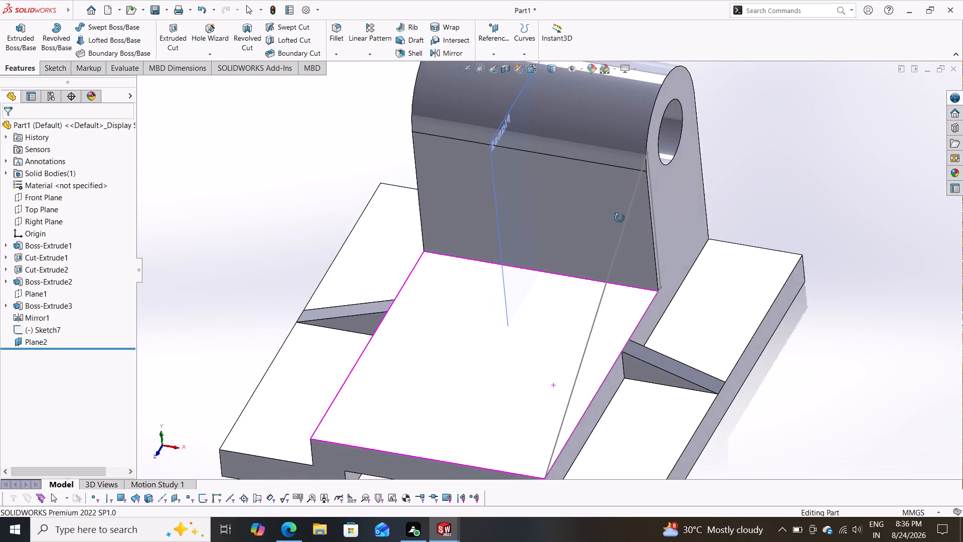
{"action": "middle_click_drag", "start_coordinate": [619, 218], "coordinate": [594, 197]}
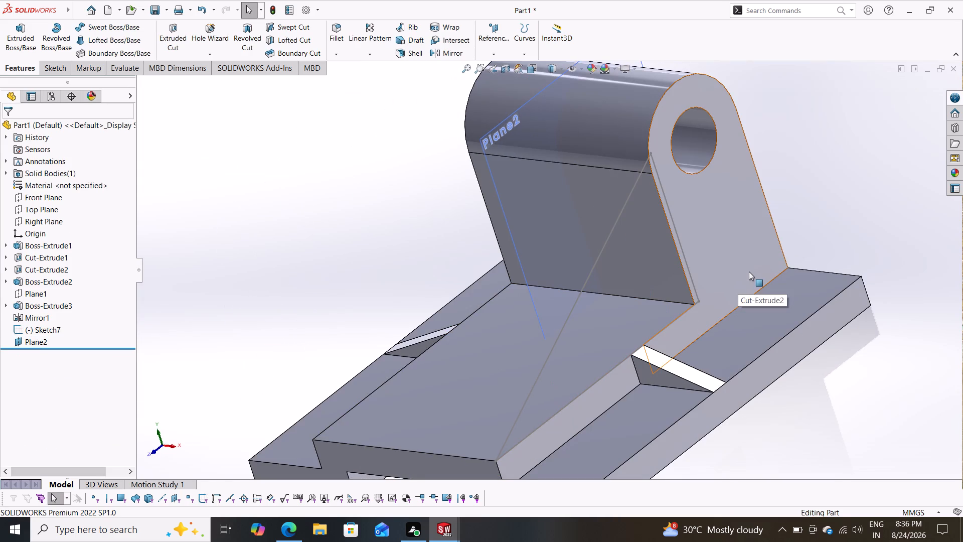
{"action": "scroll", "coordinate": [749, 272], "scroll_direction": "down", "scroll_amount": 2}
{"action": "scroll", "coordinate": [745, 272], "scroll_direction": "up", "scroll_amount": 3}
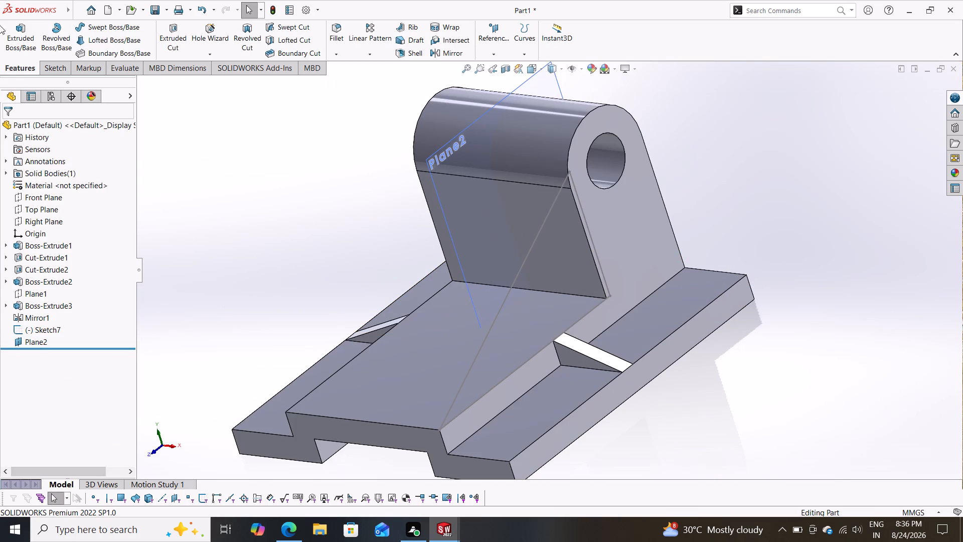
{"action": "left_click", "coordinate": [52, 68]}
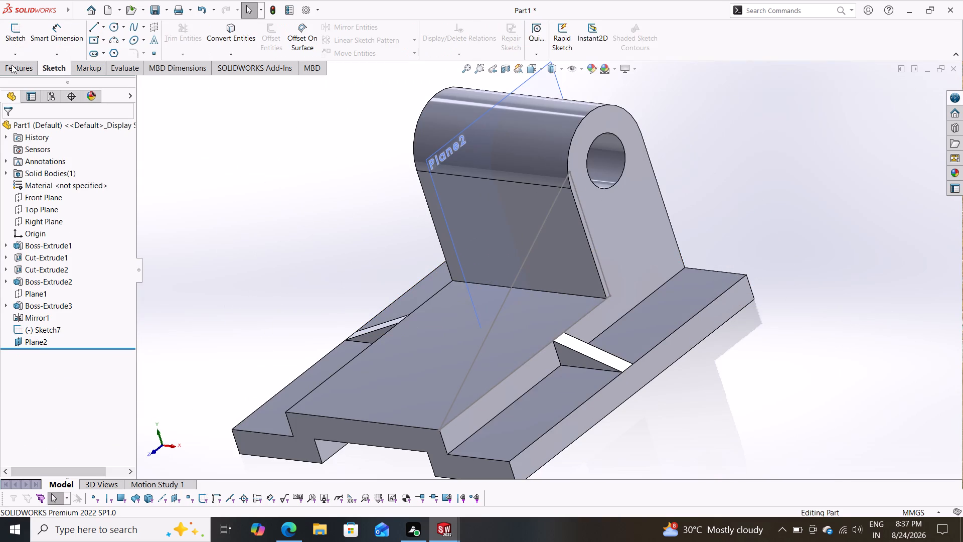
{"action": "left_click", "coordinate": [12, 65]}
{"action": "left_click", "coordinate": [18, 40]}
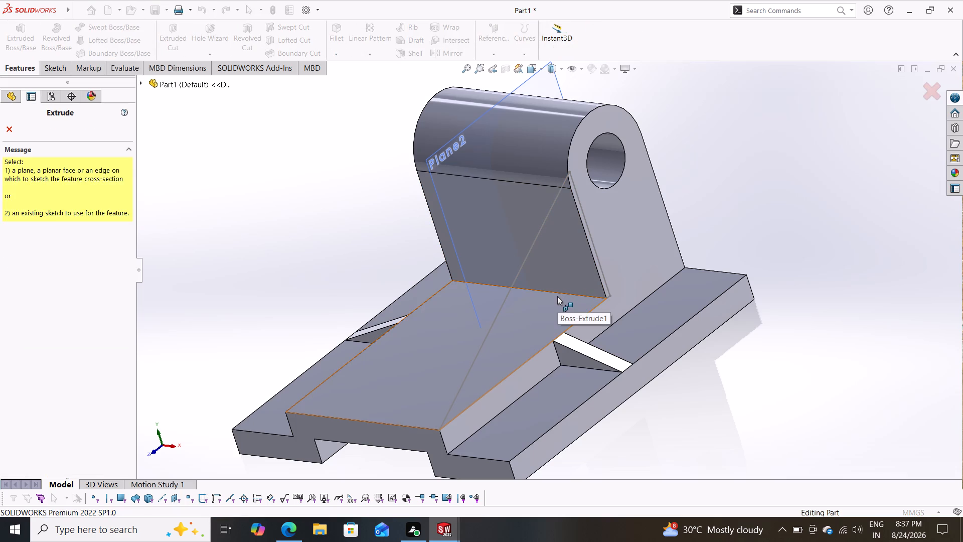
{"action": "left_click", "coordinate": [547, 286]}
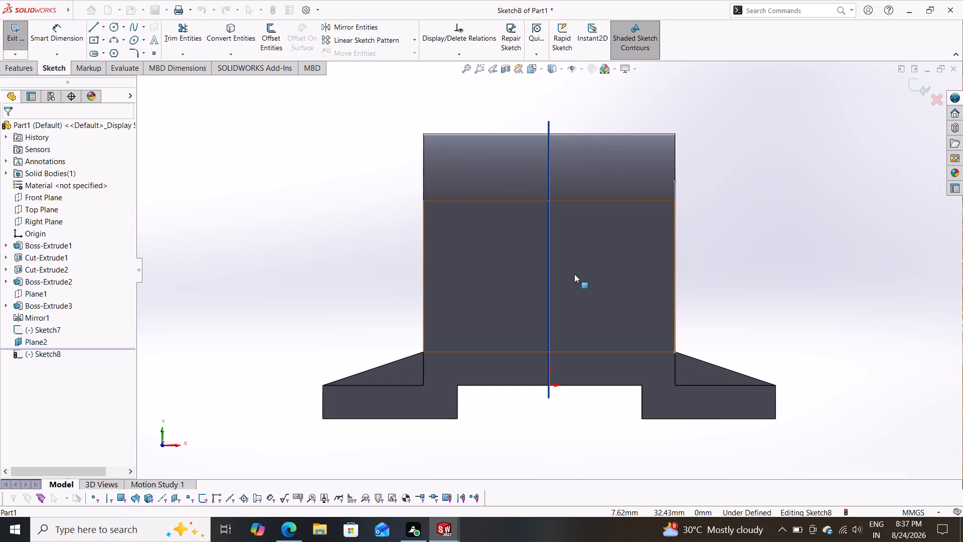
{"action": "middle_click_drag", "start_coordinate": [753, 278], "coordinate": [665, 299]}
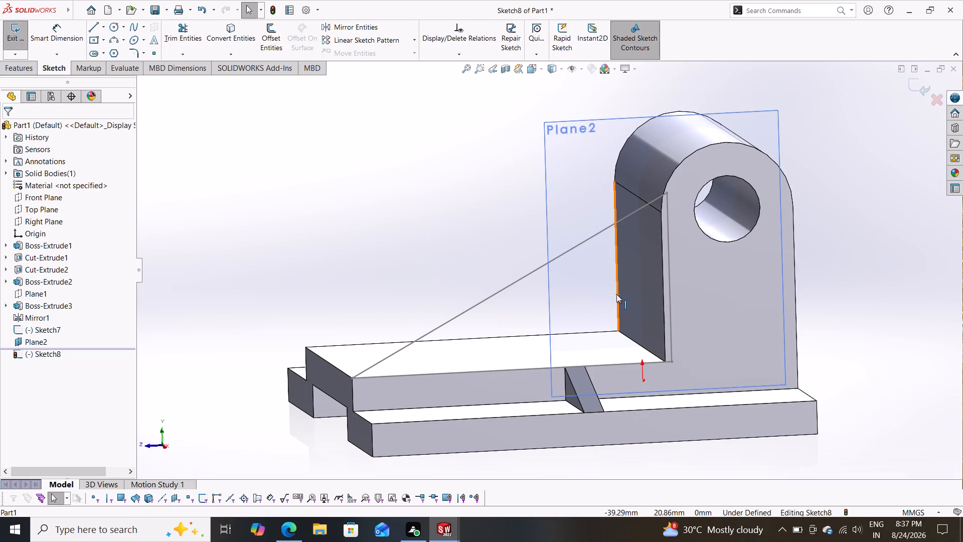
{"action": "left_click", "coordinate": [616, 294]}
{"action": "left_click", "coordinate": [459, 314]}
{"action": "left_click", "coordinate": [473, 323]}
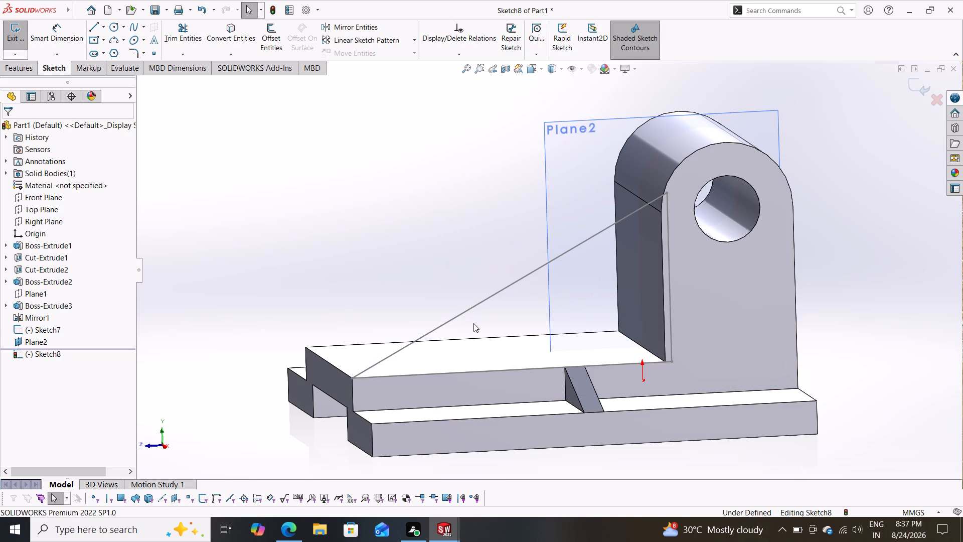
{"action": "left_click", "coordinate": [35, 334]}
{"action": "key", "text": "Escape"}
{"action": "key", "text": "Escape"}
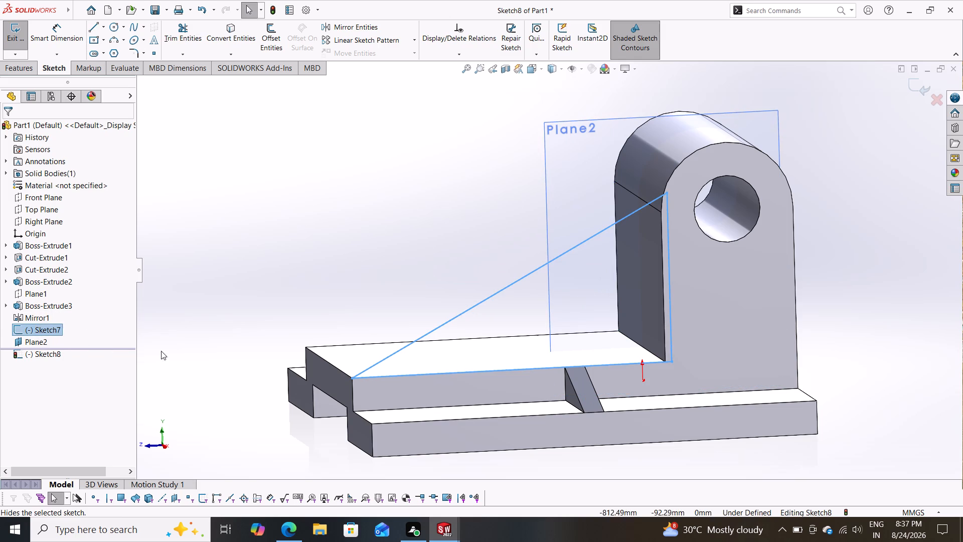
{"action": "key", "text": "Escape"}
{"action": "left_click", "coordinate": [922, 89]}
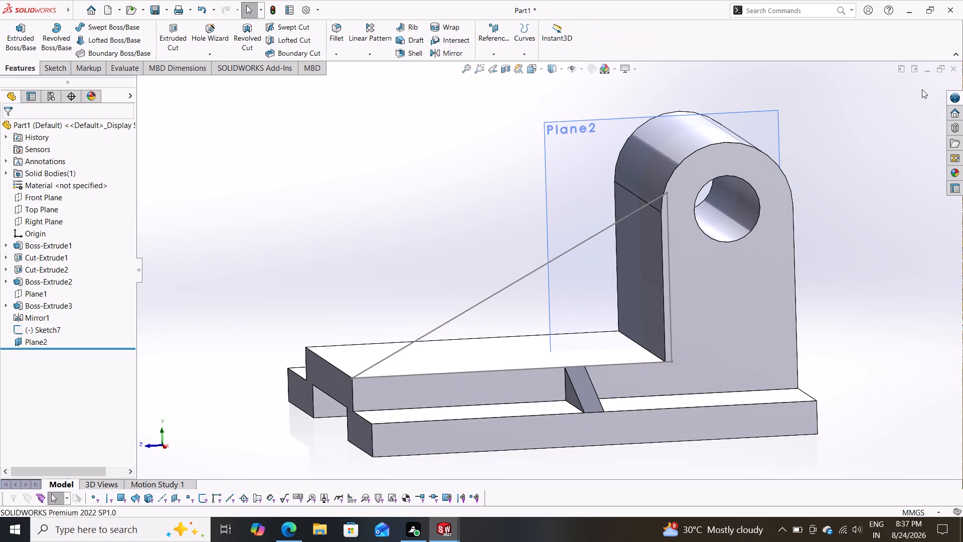
Extrude the triangle sketch mid-plane 6 mm, starting from a reversed 37.5 mm (75/2) offset so the rib is centred on the raised section.
{"action": "left_click", "coordinate": [24, 329]}
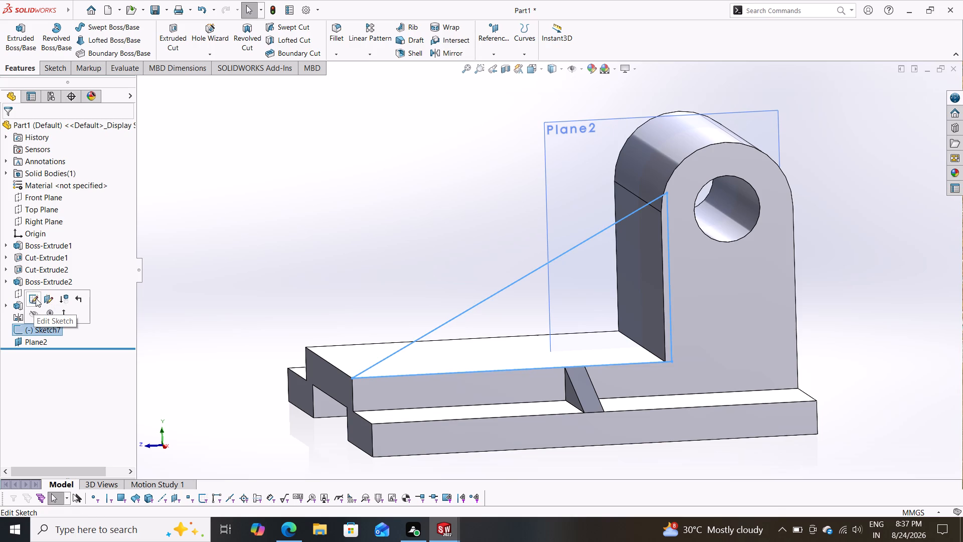
{"action": "left_click", "coordinate": [36, 298]}
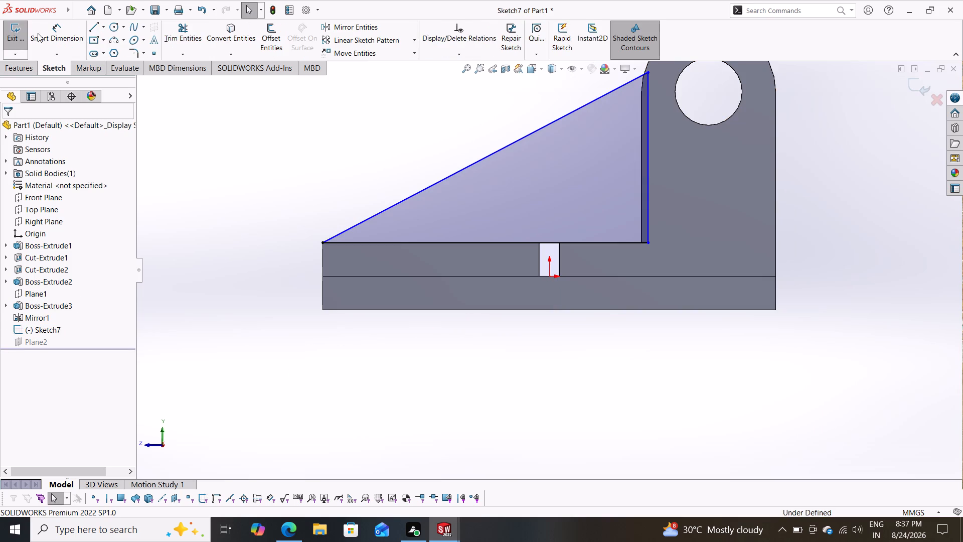
{"action": "left_click", "coordinate": [18, 66]}
{"action": "left_click", "coordinate": [26, 40]}
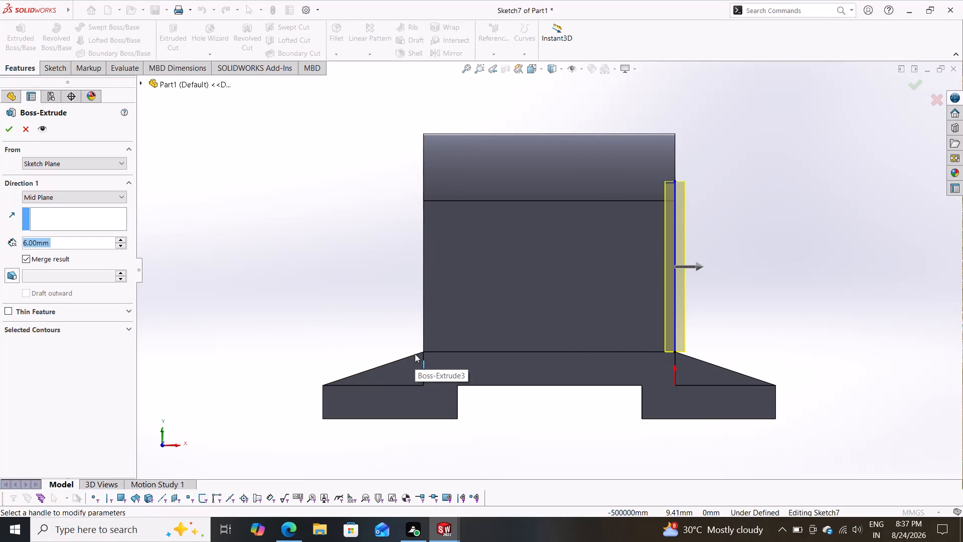
{"action": "left_click", "coordinate": [75, 159]}
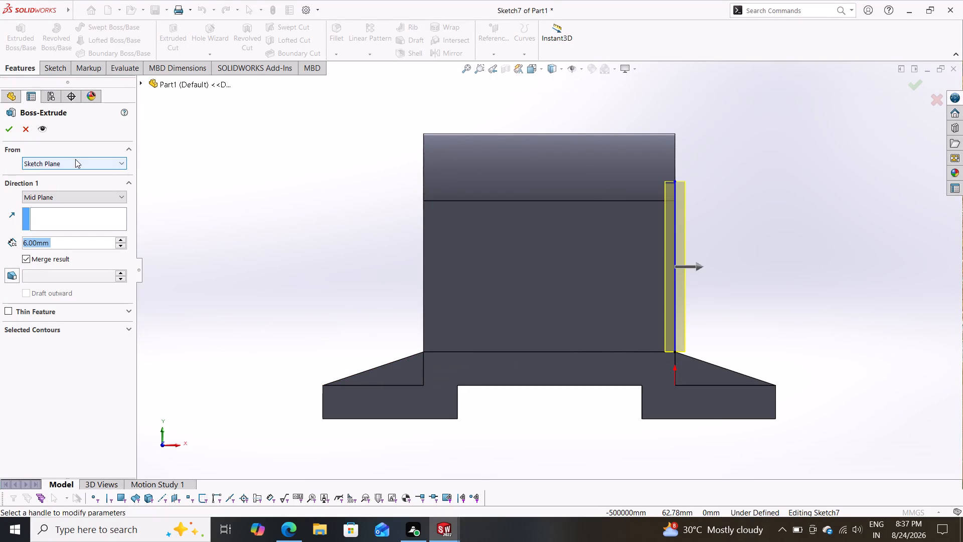
{"action": "left_click", "coordinate": [46, 196]}
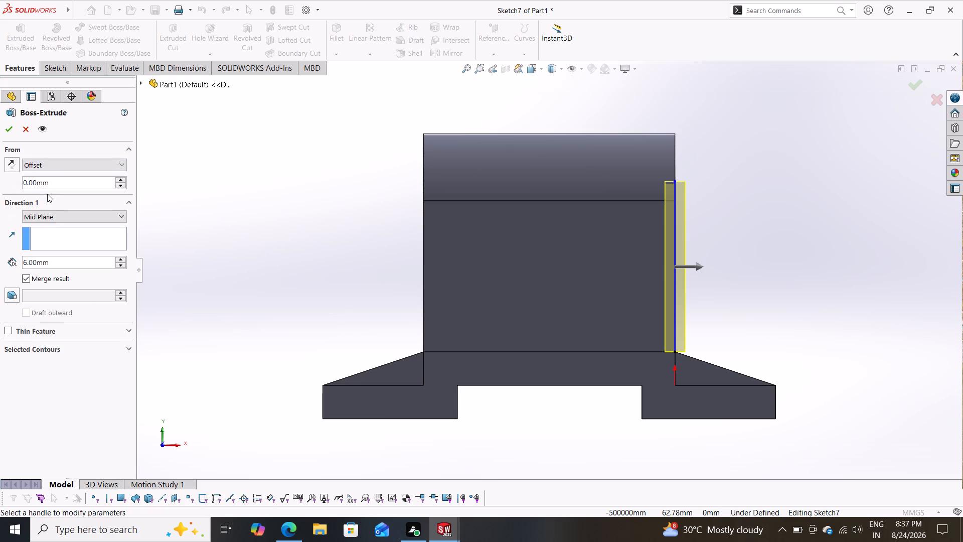
{"action": "left_click_drag", "start_coordinate": [63, 184], "coordinate": [0, 188]}
{"action": "type", "text": "75/2"}
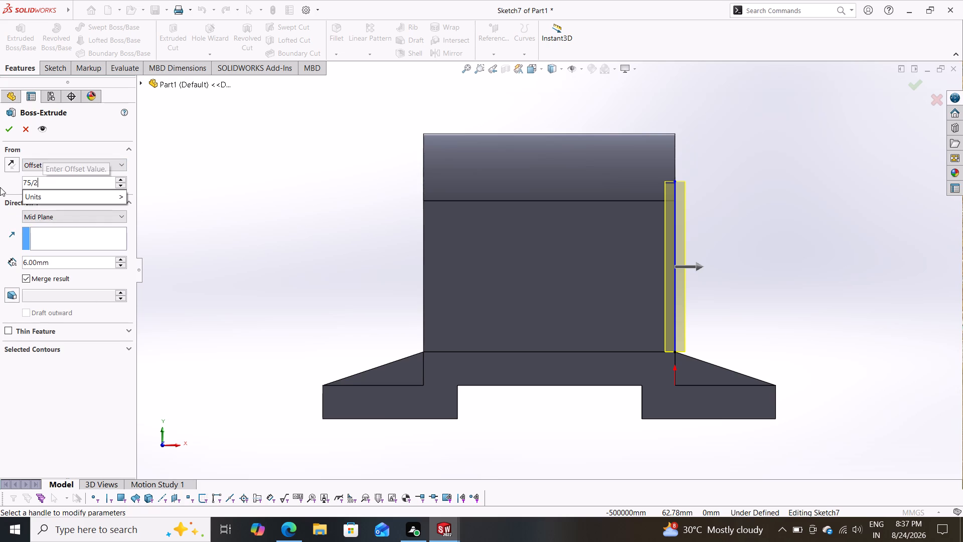
{"action": "key", "text": "Return"}
{"action": "left_click", "coordinate": [11, 163]}
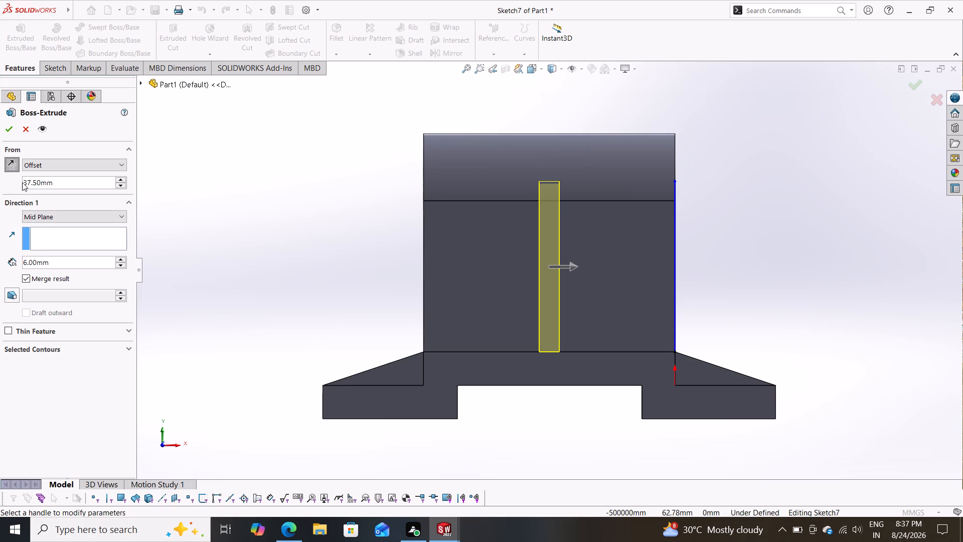
{"action": "left_click", "coordinate": [3, 127]}
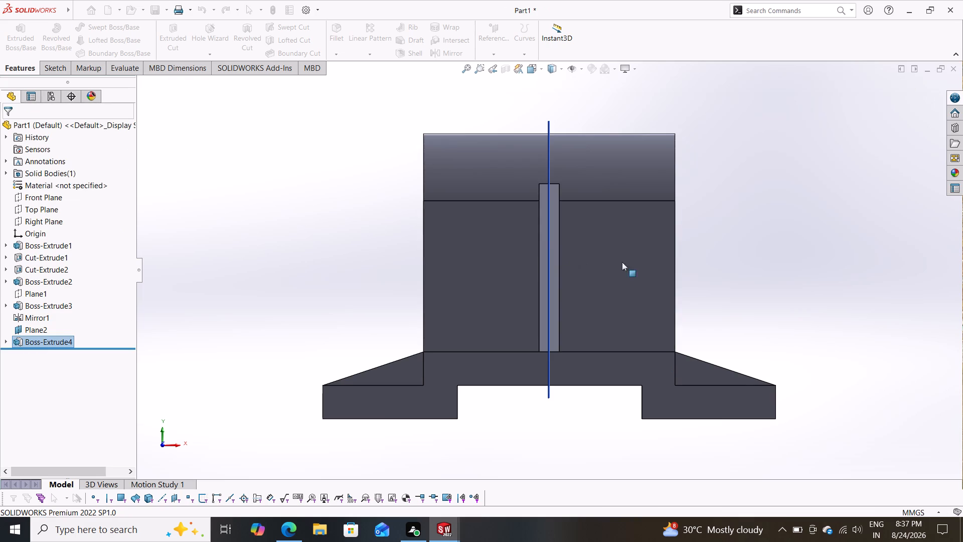
Hide the reference mid-plane between the upright's two side faces.
{"action": "middle_click_drag", "start_coordinate": [745, 262], "coordinate": [684, 299]}
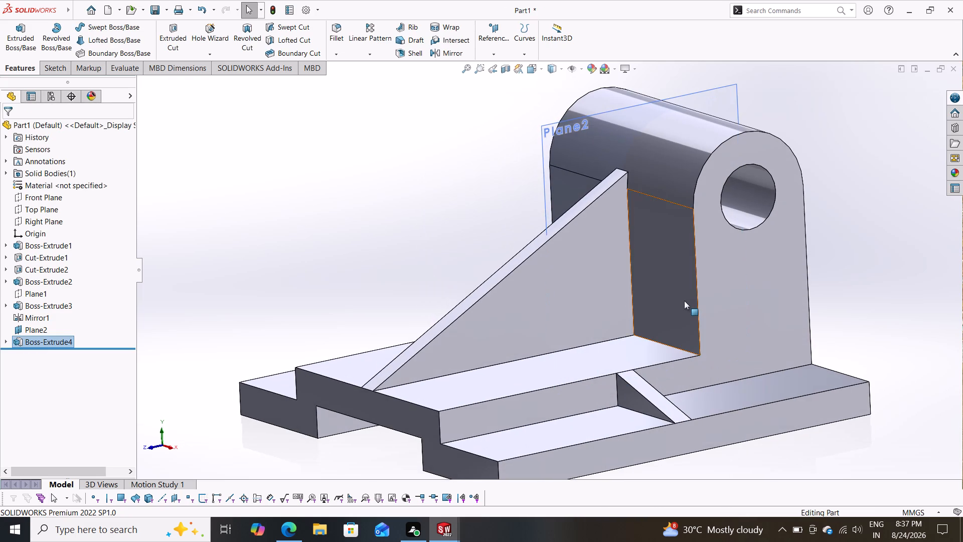
{"action": "left_click", "coordinate": [30, 333]}
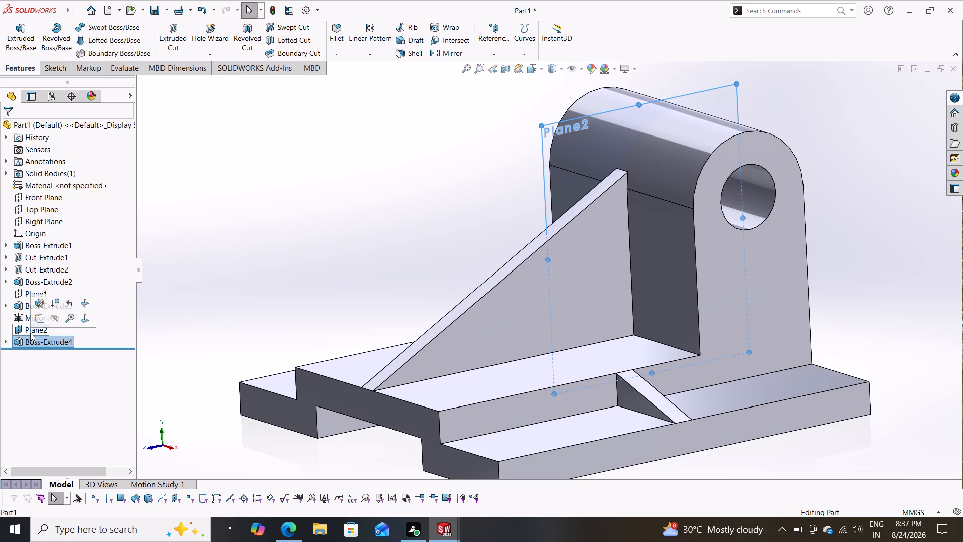
{"action": "left_click", "coordinate": [51, 316]}
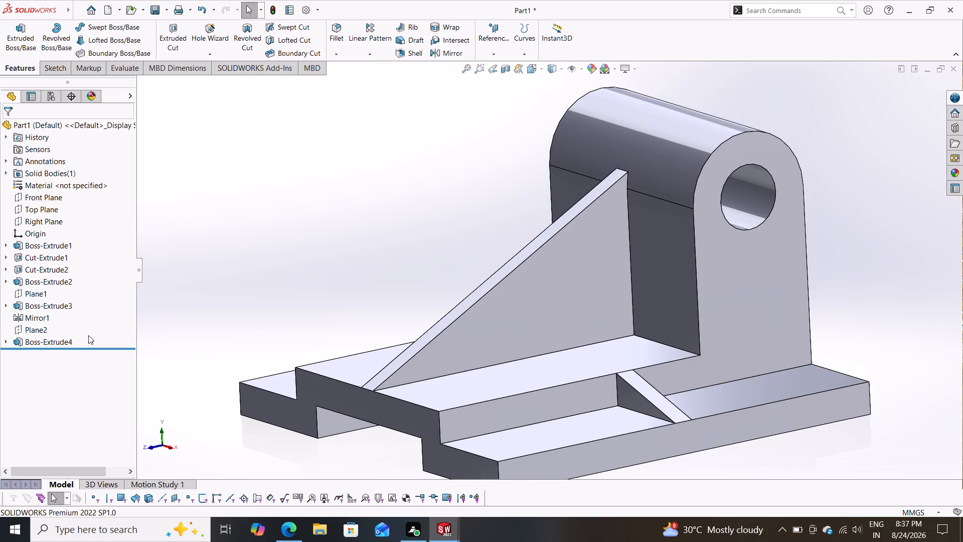
{"action": "key", "text": "Escape"}
Open a new sketch on the underside face of one of the base's side strips.
{"action": "middle_click_drag", "start_coordinate": [418, 224], "coordinate": [564, 297]}
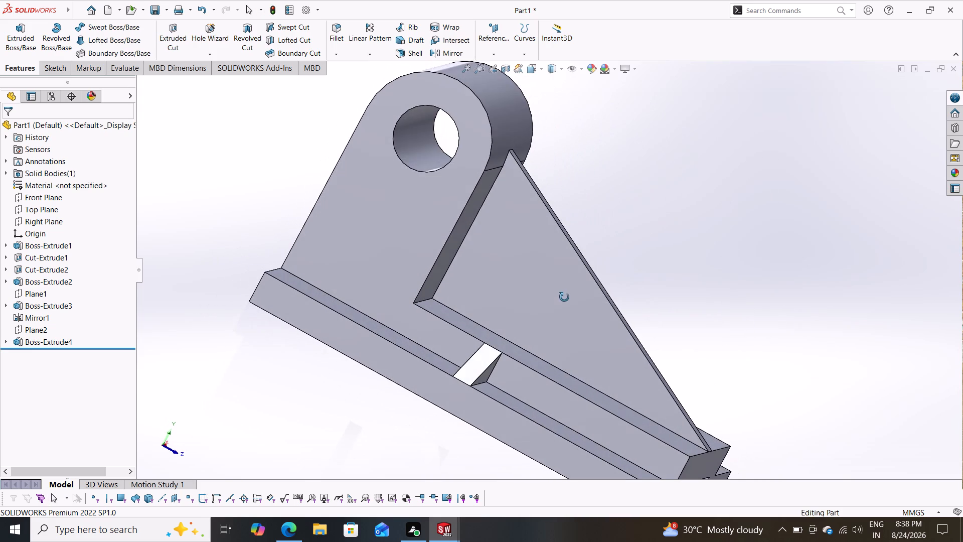
{"action": "middle_click_drag", "start_coordinate": [564, 297], "coordinate": [394, 310]}
{"action": "scroll", "coordinate": [395, 311], "scroll_direction": "down", "scroll_amount": 1}
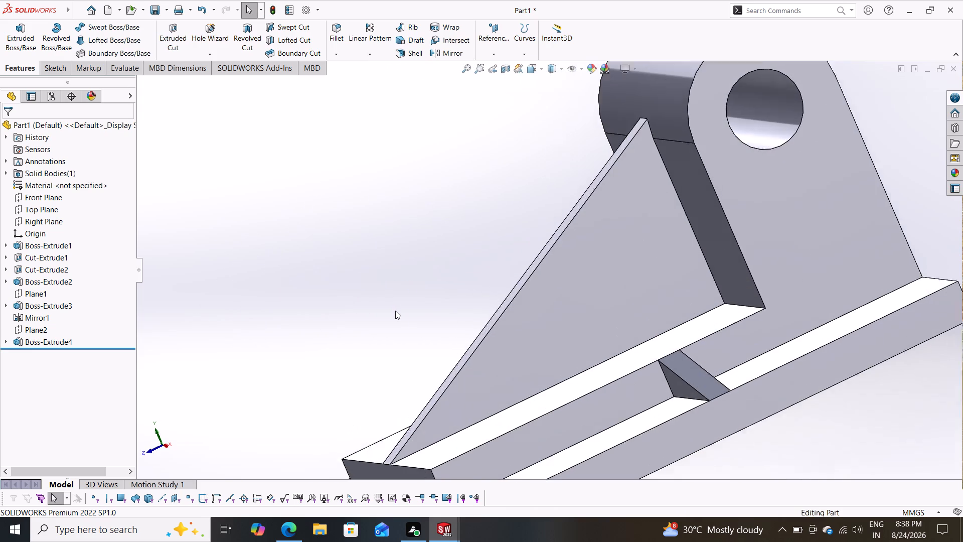
{"action": "scroll", "coordinate": [395, 311], "scroll_direction": "down", "scroll_amount": 1}
{"action": "scroll", "coordinate": [395, 311], "scroll_direction": "up", "scroll_amount": 6}
{"action": "middle_click_drag", "start_coordinate": [427, 298], "coordinate": [469, 254]}
{"action": "scroll", "coordinate": [469, 254], "scroll_direction": "down", "scroll_amount": 1}
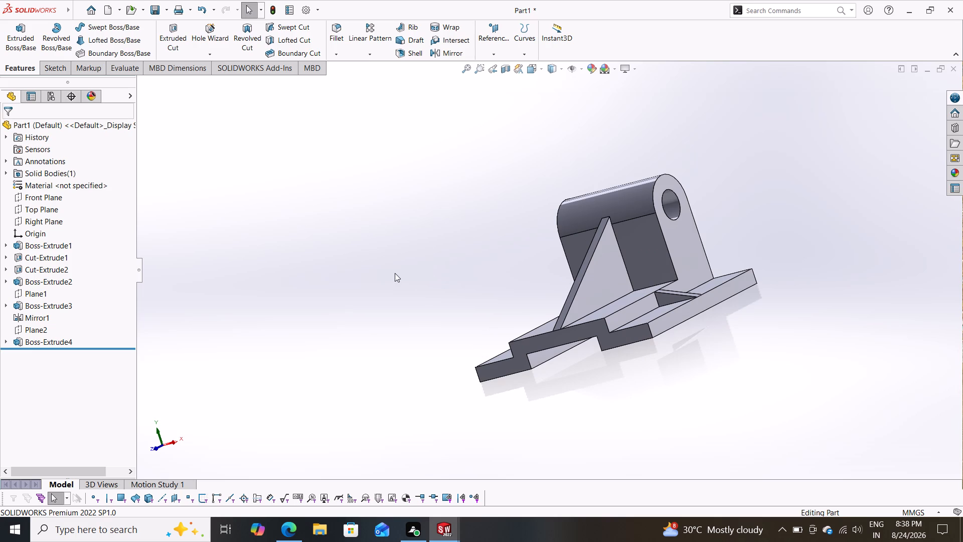
{"action": "middle_click_drag", "start_coordinate": [395, 273], "coordinate": [621, 188]}
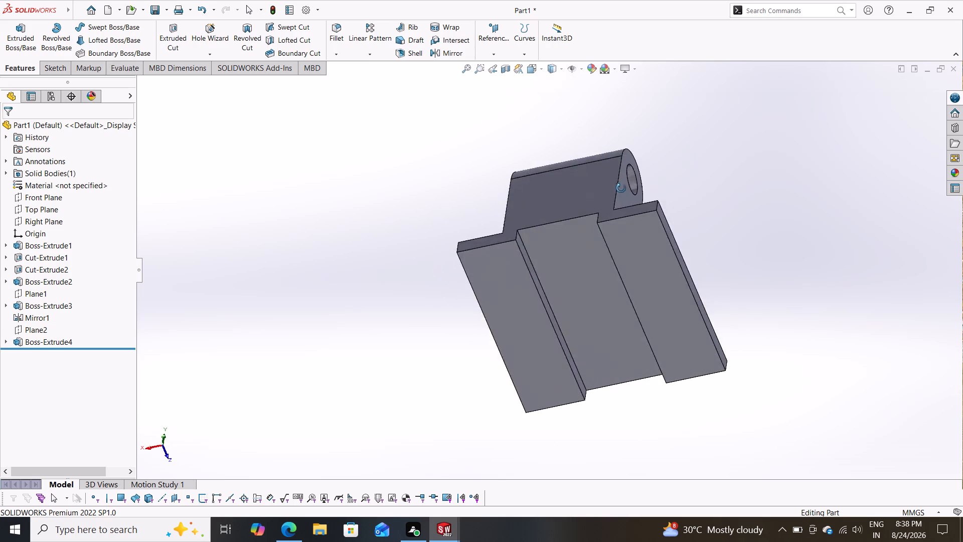
{"action": "middle_click_drag", "start_coordinate": [621, 188], "coordinate": [636, 173]}
{"action": "left_click", "coordinate": [526, 323]}
{"action": "left_click", "coordinate": [566, 295]}
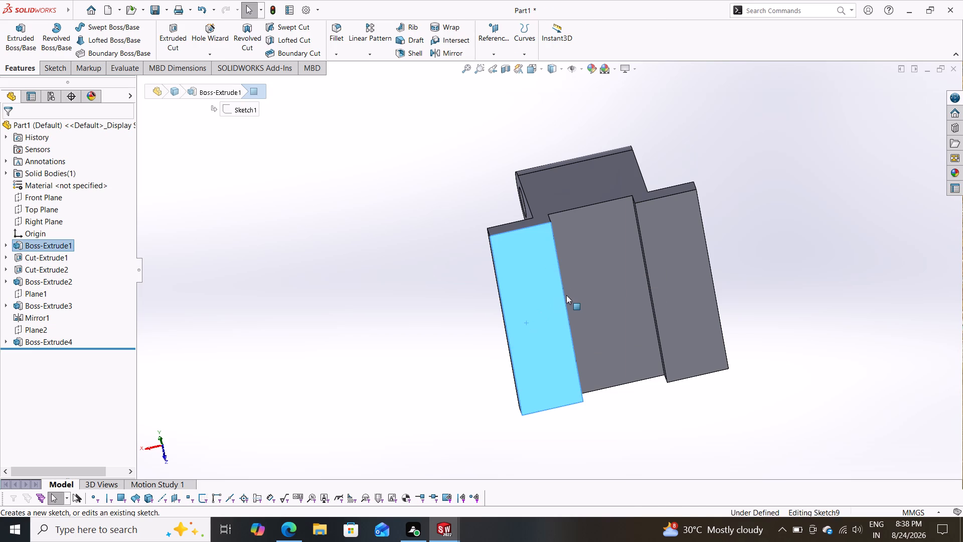
{"action": "key", "text": "Escape"}
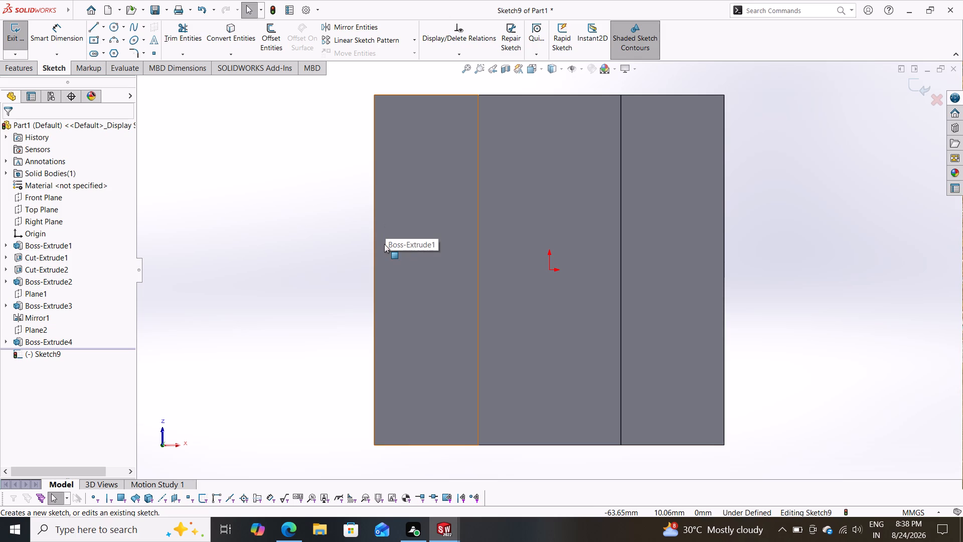
Examine the part from above and below, checking the base's underside against the upright and ribs.
{"action": "middle_click_drag", "start_coordinate": [276, 213], "coordinate": [289, 225]}
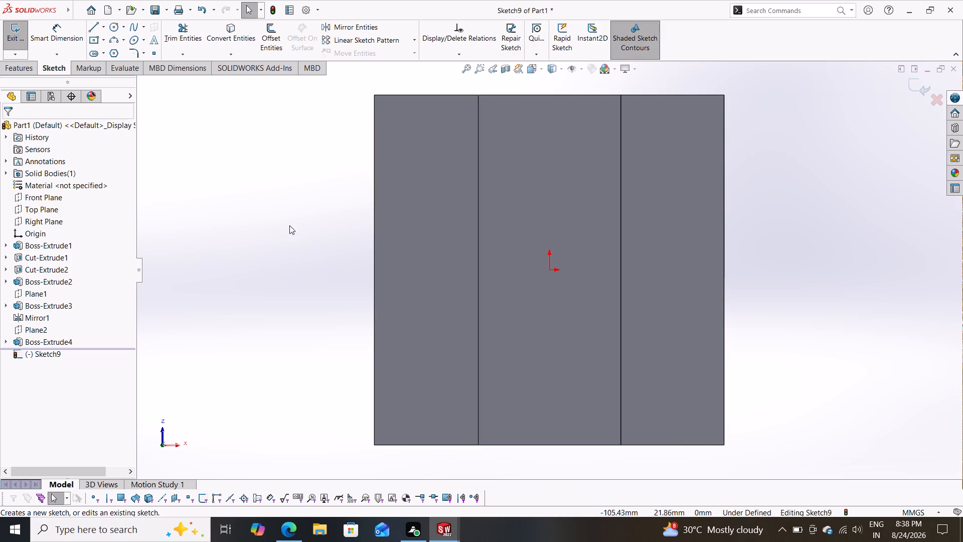
{"action": "middle_click_drag", "start_coordinate": [289, 225], "coordinate": [469, 378]}
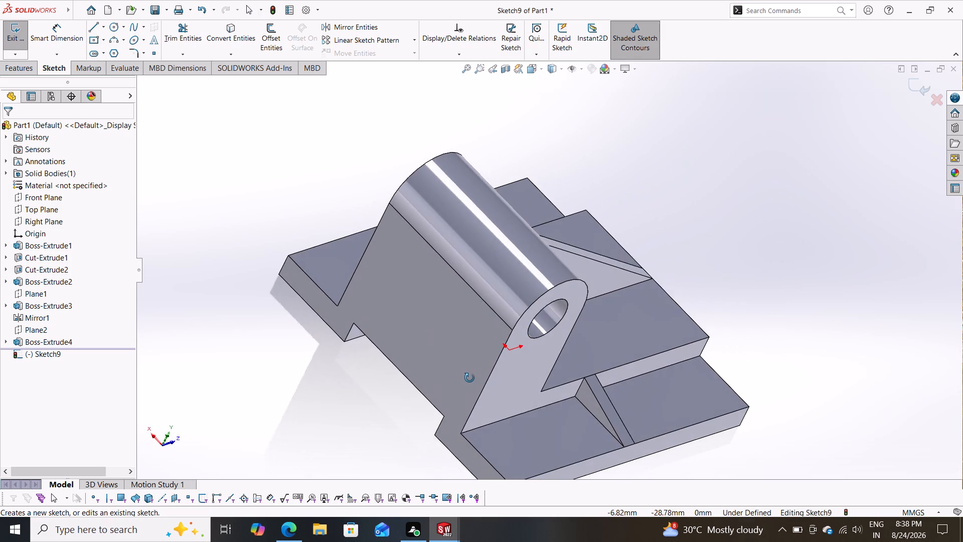
{"action": "middle_click_drag", "start_coordinate": [469, 378], "coordinate": [303, 164]}
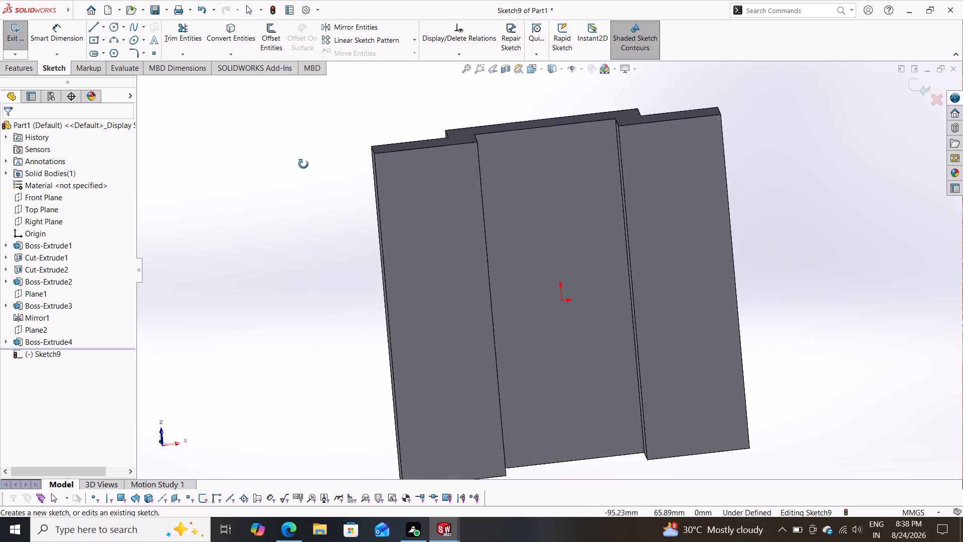
{"action": "middle_click_drag", "start_coordinate": [303, 164], "coordinate": [302, 97]}
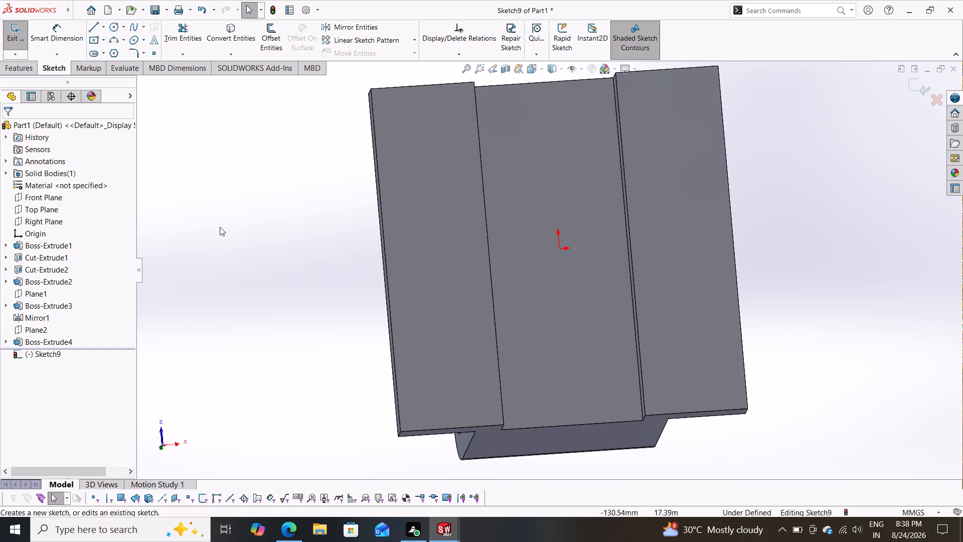
{"action": "scroll", "coordinate": [218, 220], "scroll_direction": "down", "scroll_amount": 1}
{"action": "middle_click_drag", "start_coordinate": [266, 226], "coordinate": [485, 311]}
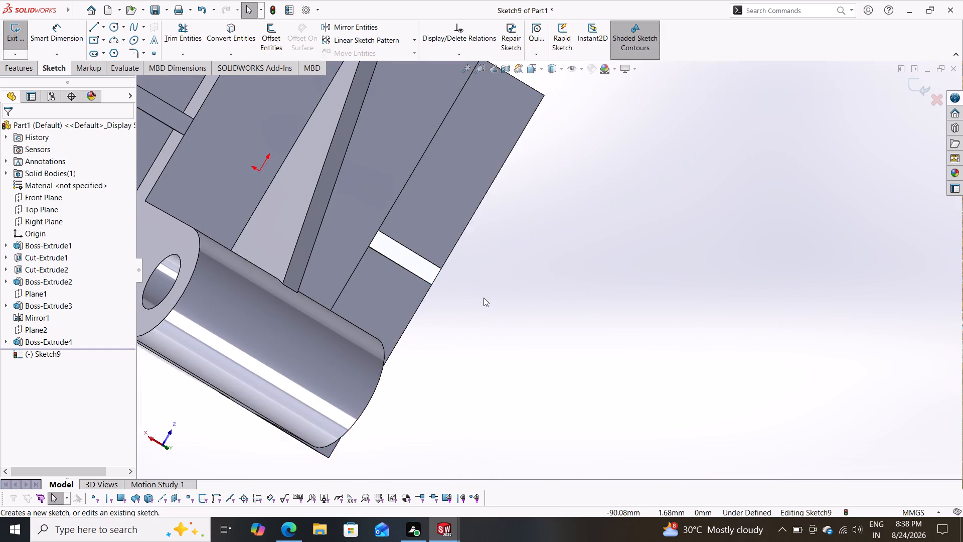
{"action": "scroll", "coordinate": [484, 298], "scroll_direction": "down", "scroll_amount": 2}
{"action": "scroll", "coordinate": [471, 287], "scroll_direction": "up", "scroll_amount": 4}
{"action": "scroll", "coordinate": [514, 272], "scroll_direction": "up", "scroll_amount": 1}
{"action": "middle_click_drag", "start_coordinate": [516, 271], "coordinate": [343, 260]}
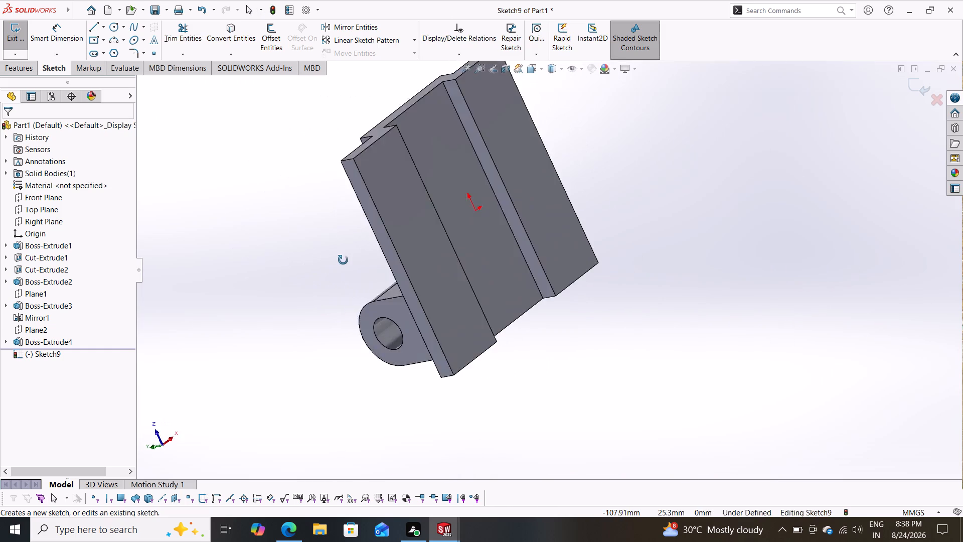
{"action": "middle_click_drag", "start_coordinate": [343, 260], "coordinate": [296, 269]}
{"action": "left_click", "coordinate": [357, 249]}
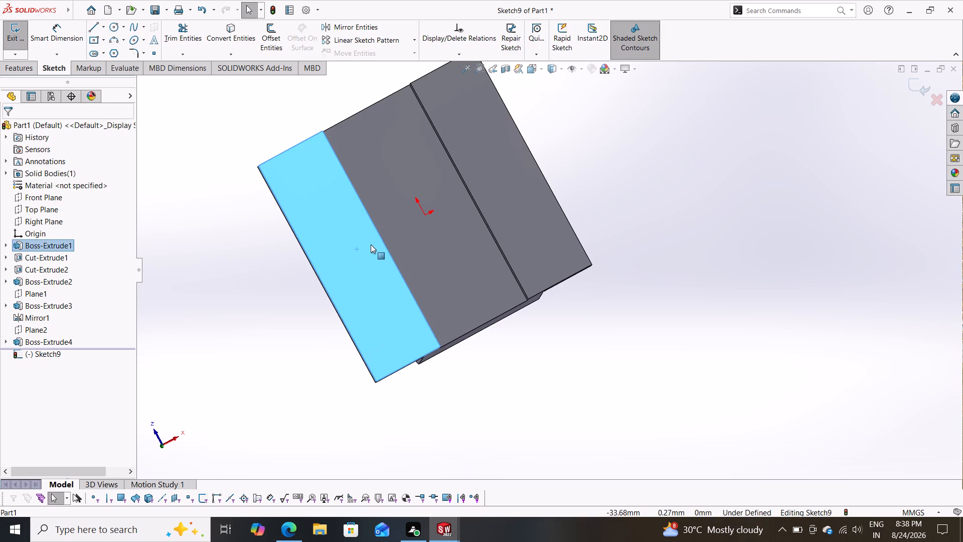
{"action": "key", "text": "Escape"}
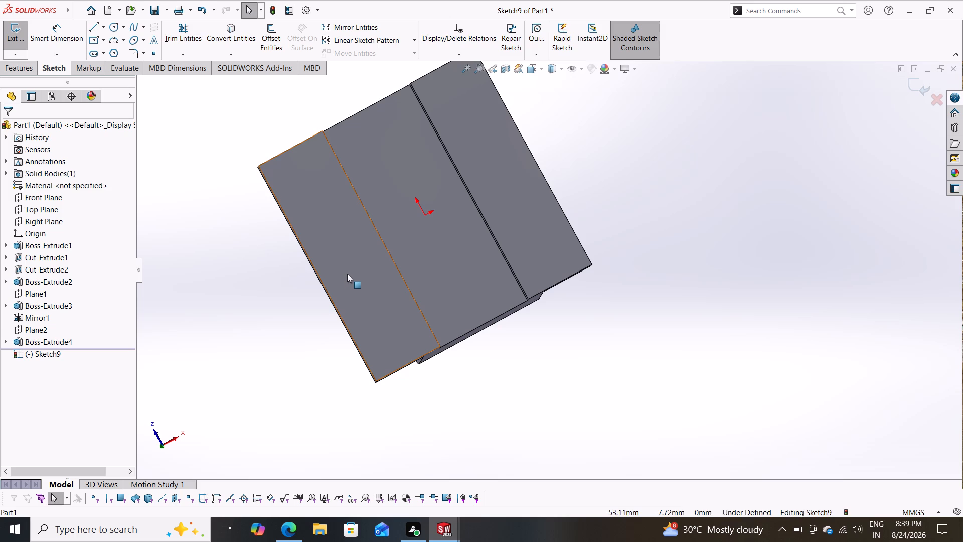
Sketch four circles near the base's corners, two on each side strip, with radii of about 8.6, 8.9, 9 and 7.7 mm.
{"action": "left_click", "coordinate": [115, 25]}
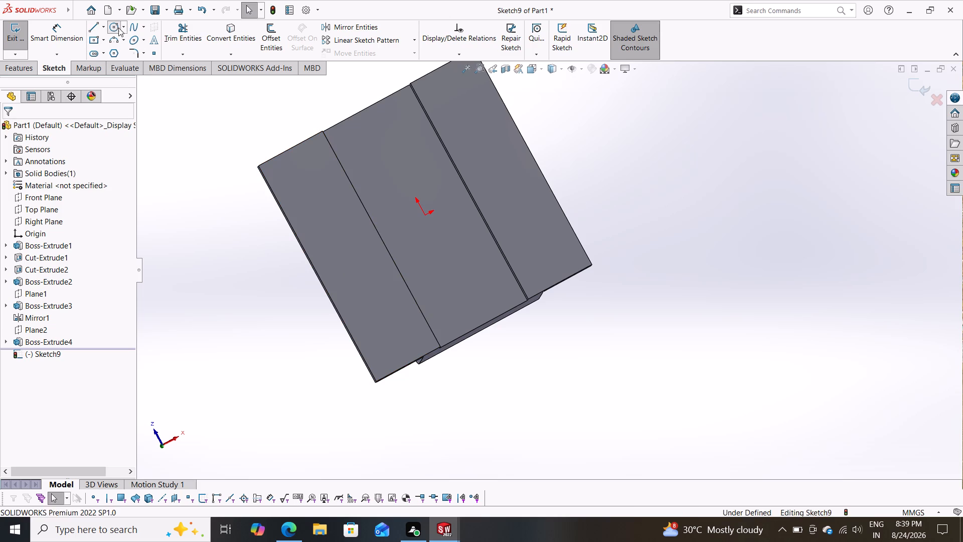
{"action": "left_click", "coordinate": [386, 327]}
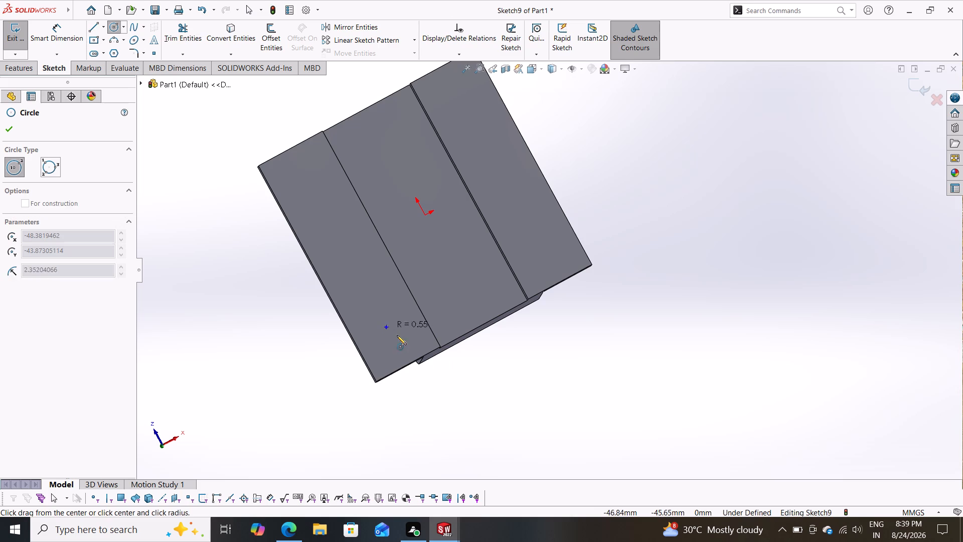
{"action": "left_click", "coordinate": [397, 338]}
{"action": "left_click", "coordinate": [545, 240]}
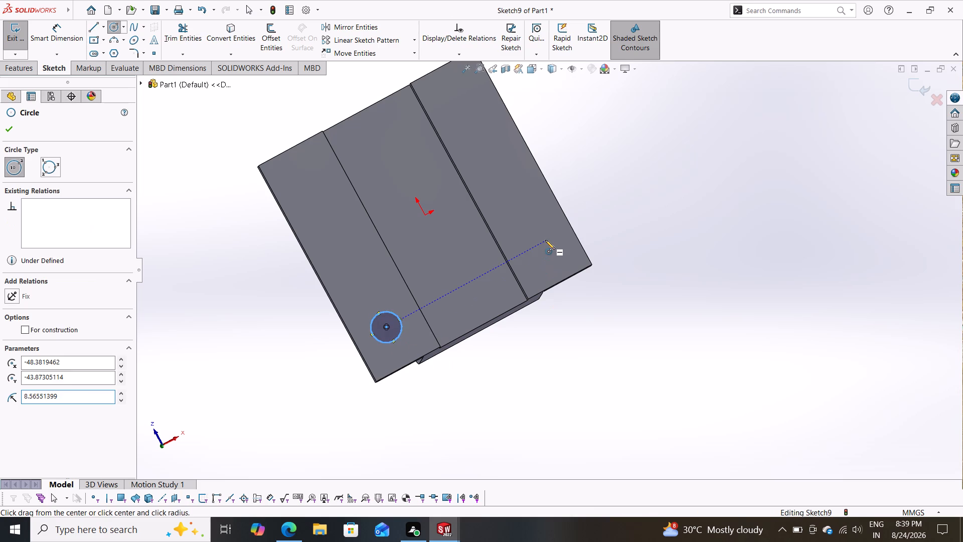
{"action": "left_click", "coordinate": [553, 255]}
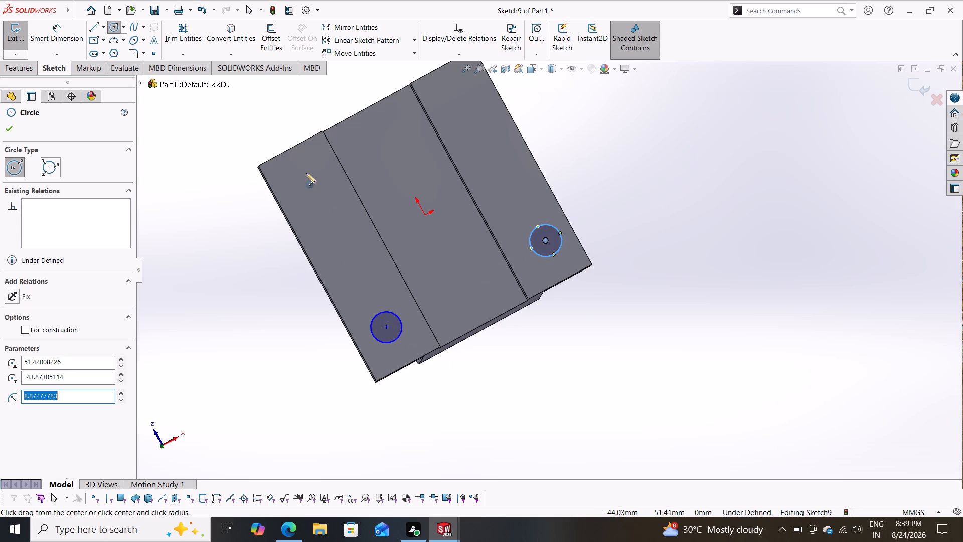
{"action": "left_click", "coordinate": [306, 177]}
{"action": "left_click", "coordinate": [310, 193]}
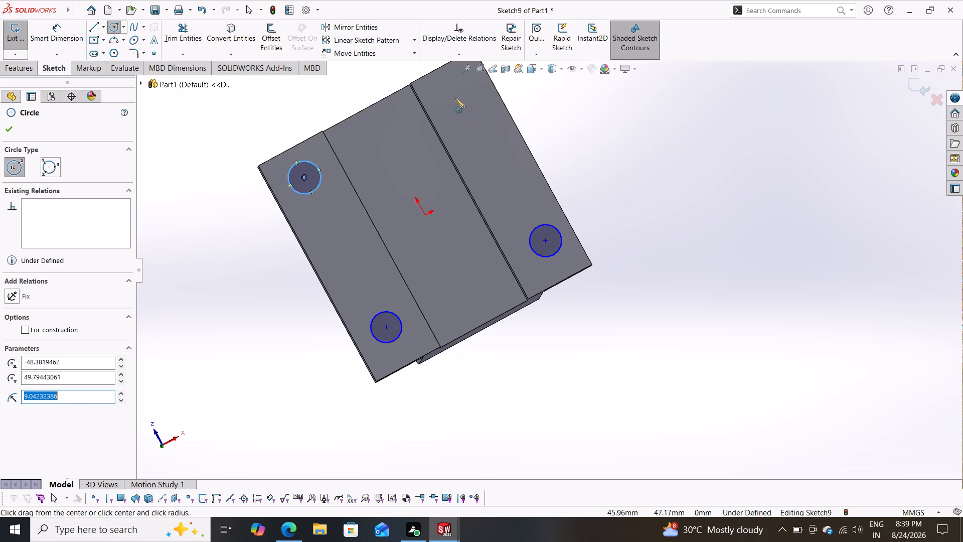
{"action": "left_click", "coordinate": [458, 95]}
{"action": "left_click", "coordinate": [462, 108]}
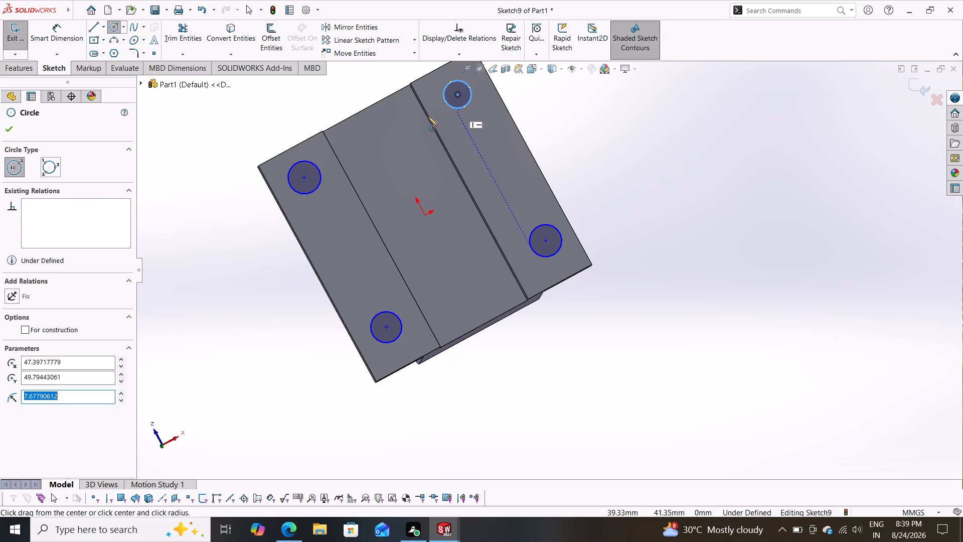
{"action": "key", "text": "Escape"}
Dimension the two circles on the -X side strip to 12 mm diameter each.
{"action": "left_click_drag", "start_coordinate": [53, 32], "coordinate": [58, 35]}
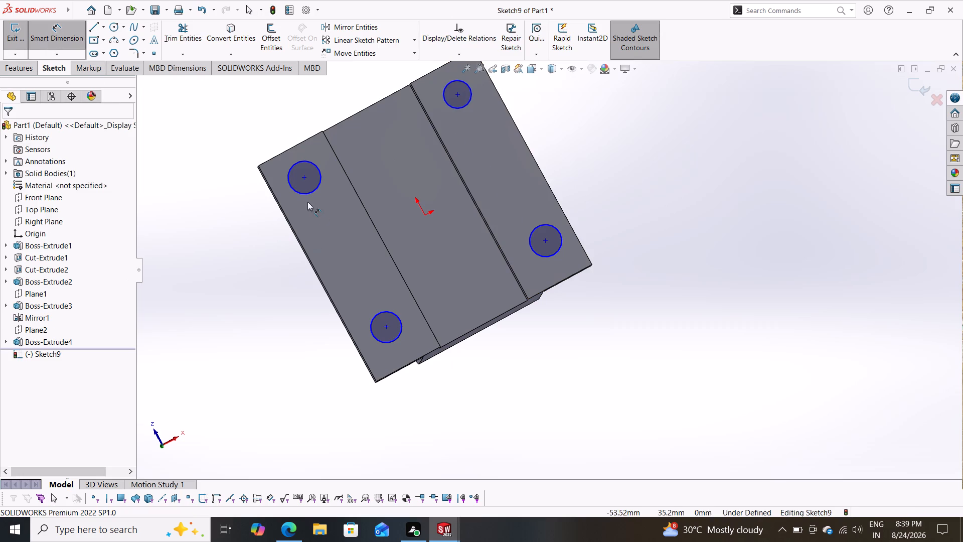
{"action": "left_click", "coordinate": [306, 192]}
{"action": "left_click", "coordinate": [308, 214]}
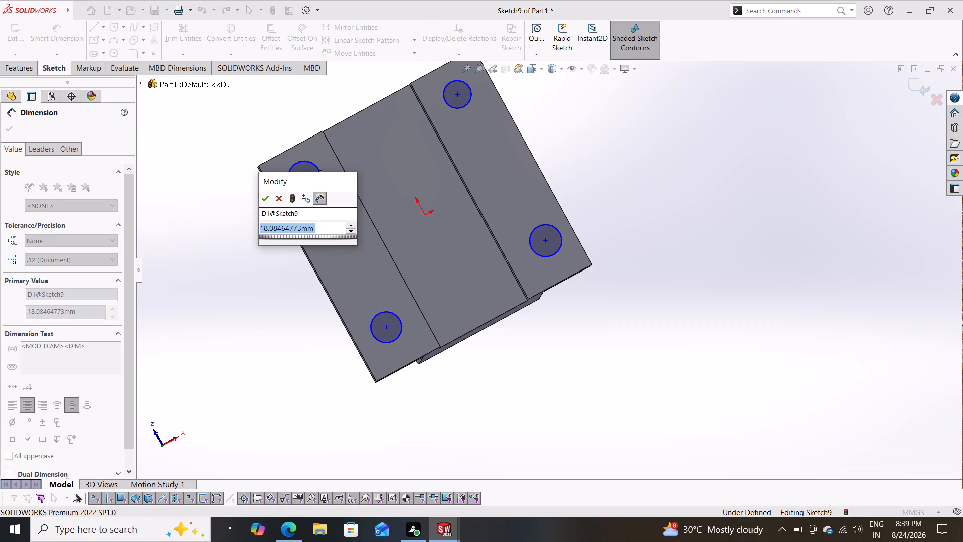
{"action": "type", "text": "12"}
{"action": "key", "text": "Return"}
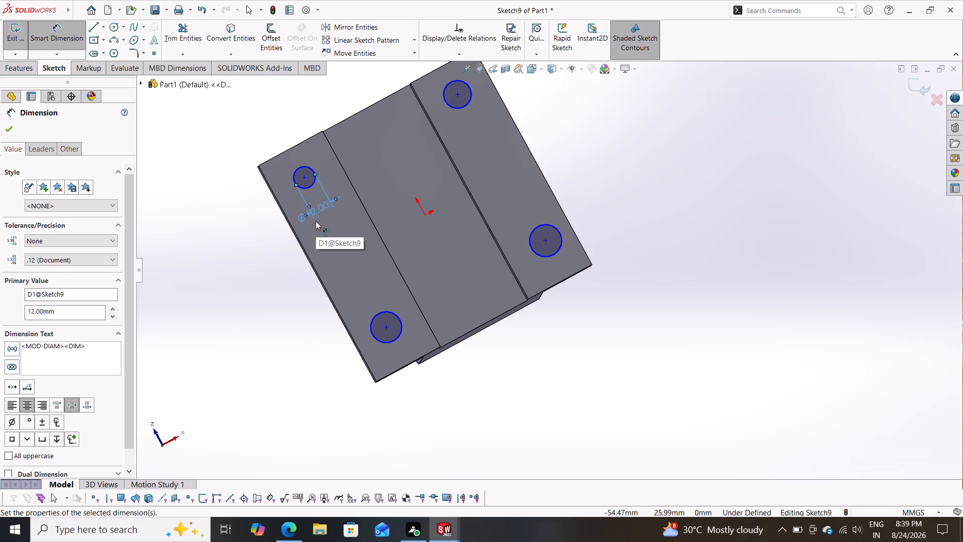
{"action": "left_click", "coordinate": [398, 316]}
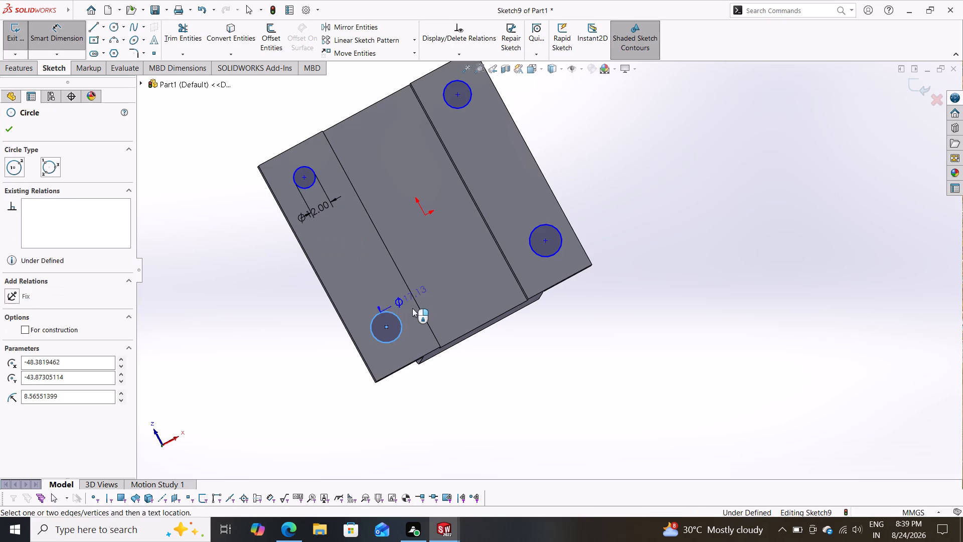
{"action": "left_click", "coordinate": [412, 308]}
{"action": "type", "text": "12"}
{"action": "key", "text": "Return"}
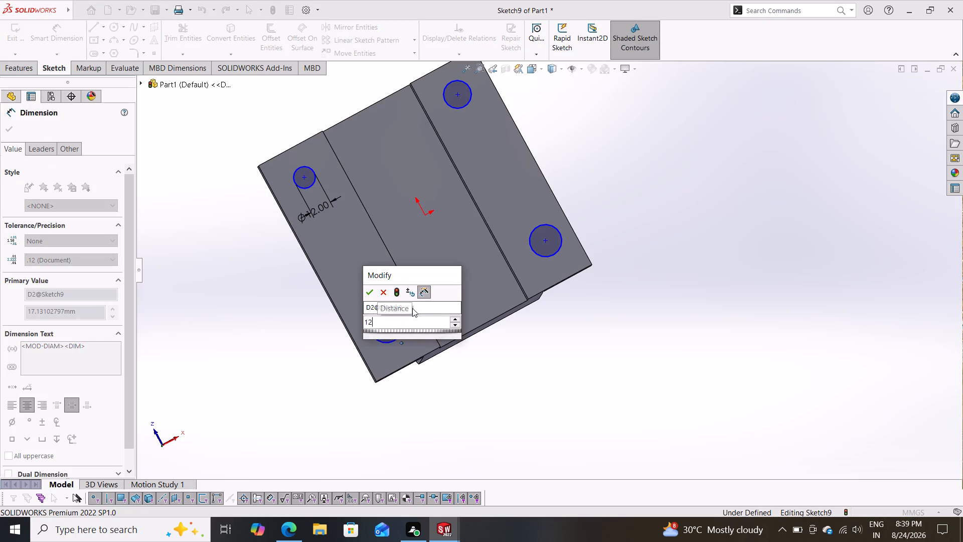
{"action": "key", "text": "Escape"}
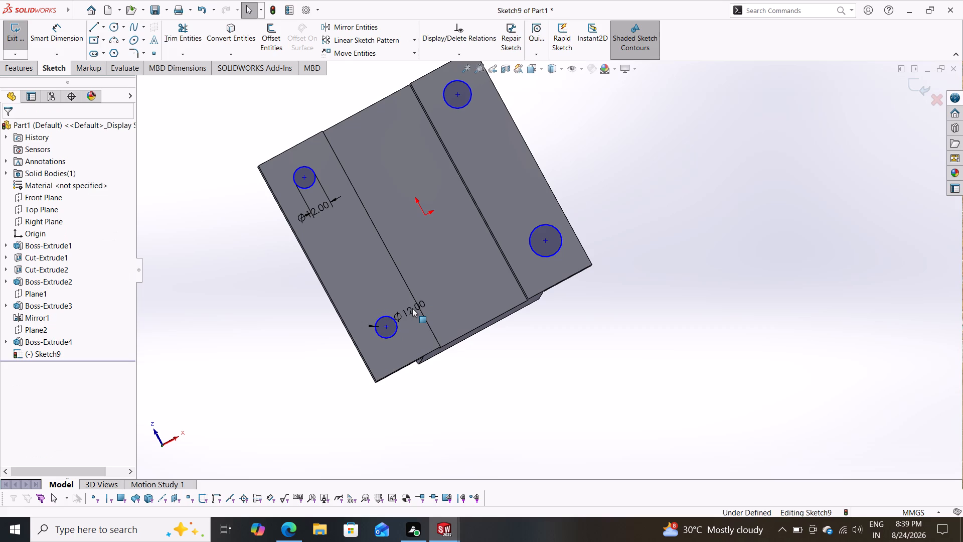
Add an Equal relation between the two circles near the base's +Z end.
{"action": "left_click", "coordinate": [313, 169], "text": "shift"}
{"action": "left_click", "coordinate": [455, 108], "text": "shift"}
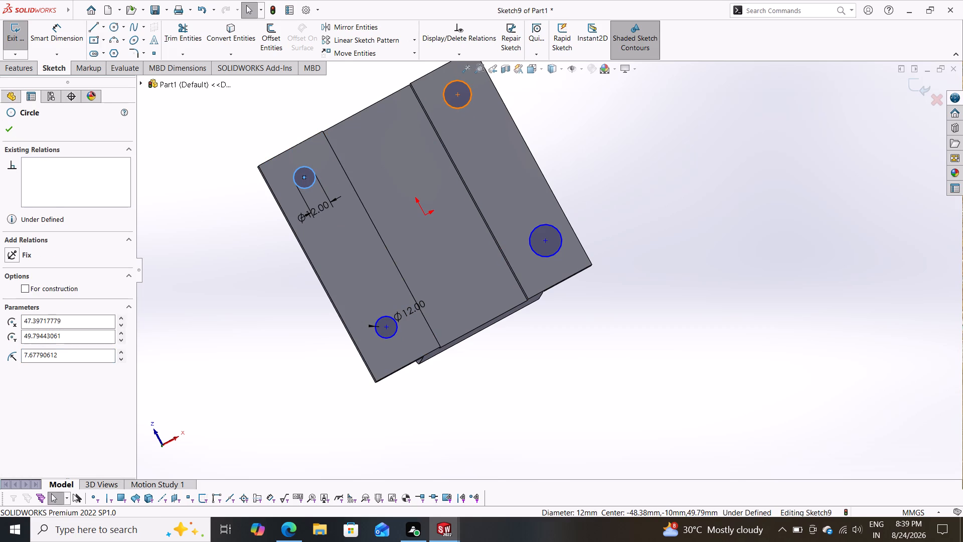
{"action": "left_click", "coordinate": [35, 349]}
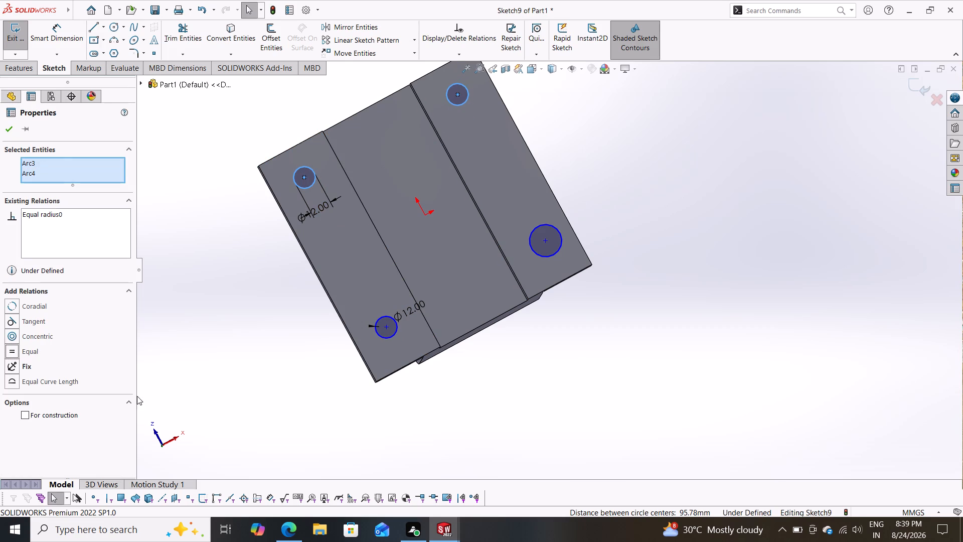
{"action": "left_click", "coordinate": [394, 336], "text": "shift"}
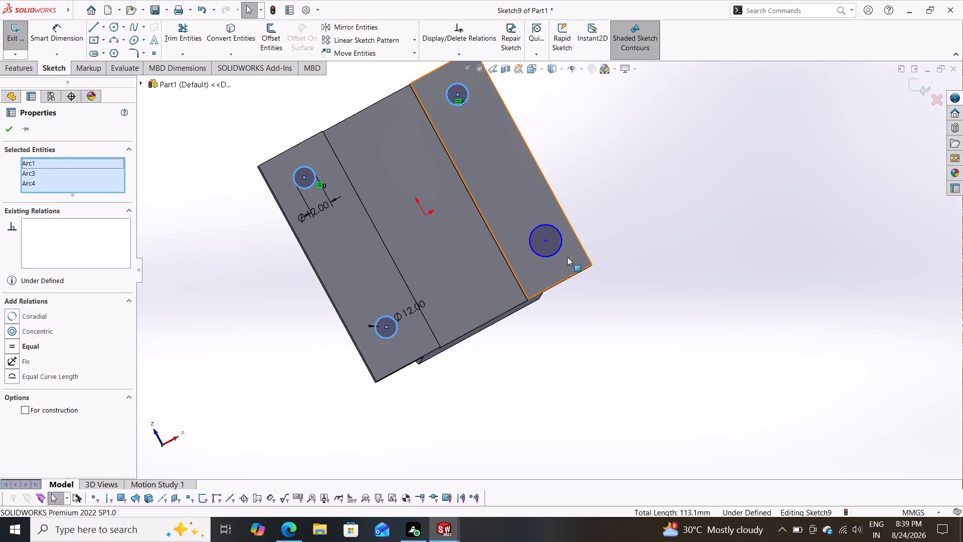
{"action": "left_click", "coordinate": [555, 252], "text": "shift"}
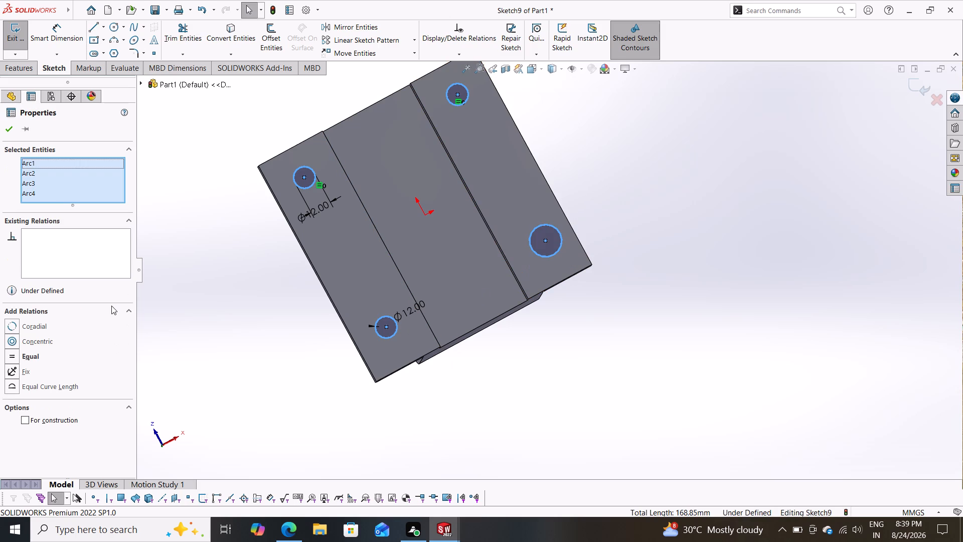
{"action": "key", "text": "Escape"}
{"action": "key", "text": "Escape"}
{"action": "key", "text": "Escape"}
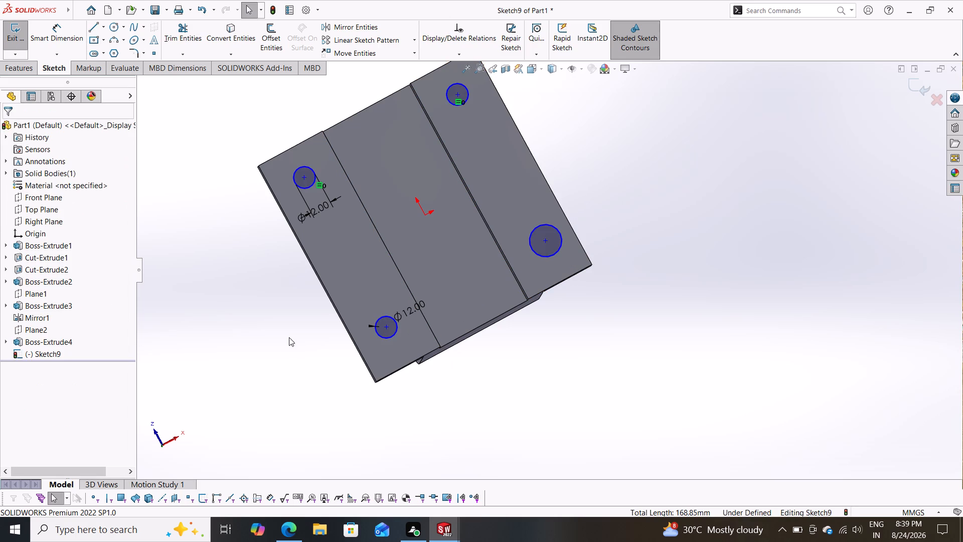
Add an Equal relation between the two circles near the base's -Z end.
{"action": "left_click", "coordinate": [394, 335], "text": "shift"}
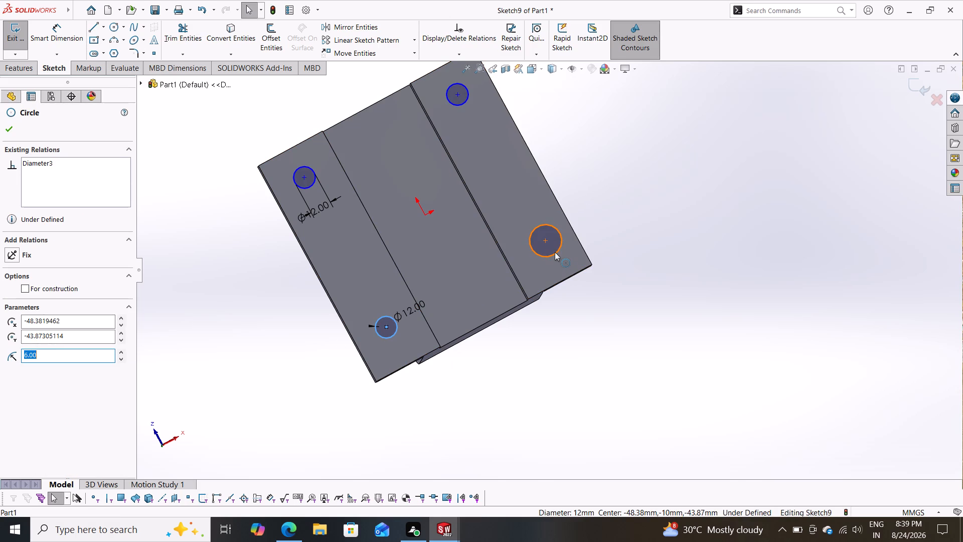
{"action": "left_click", "coordinate": [555, 252], "text": "shift"}
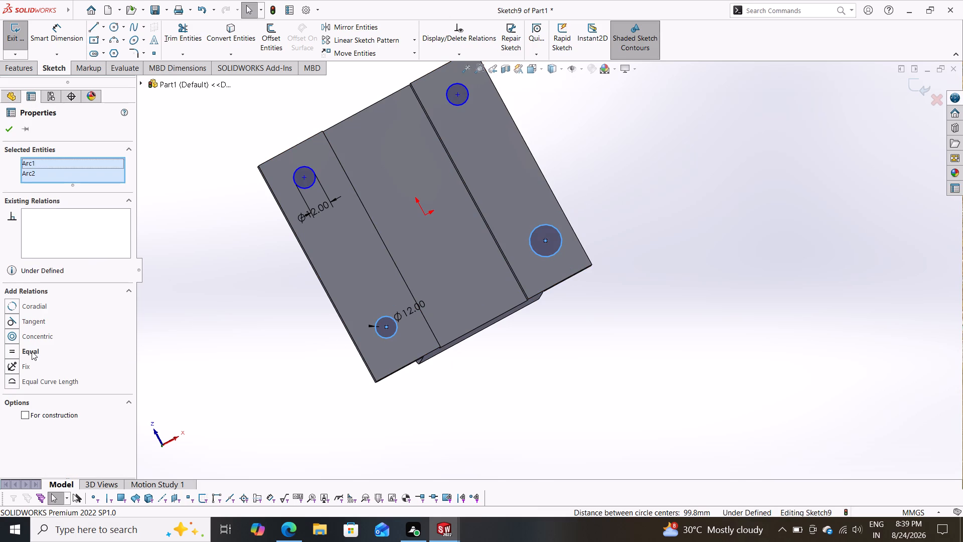
{"action": "left_click", "coordinate": [32, 351]}
{"action": "left_click", "coordinate": [9, 132]}
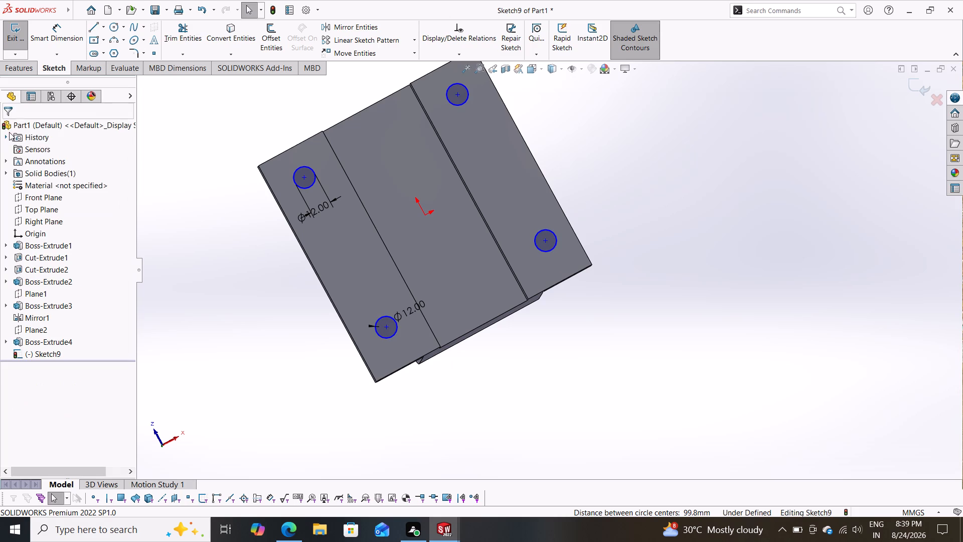
{"action": "key", "text": "Escape"}
Dimension the centres of the two circles near the -Z end 20 mm from the base's end edge.
{"action": "left_click", "coordinate": [59, 36]}
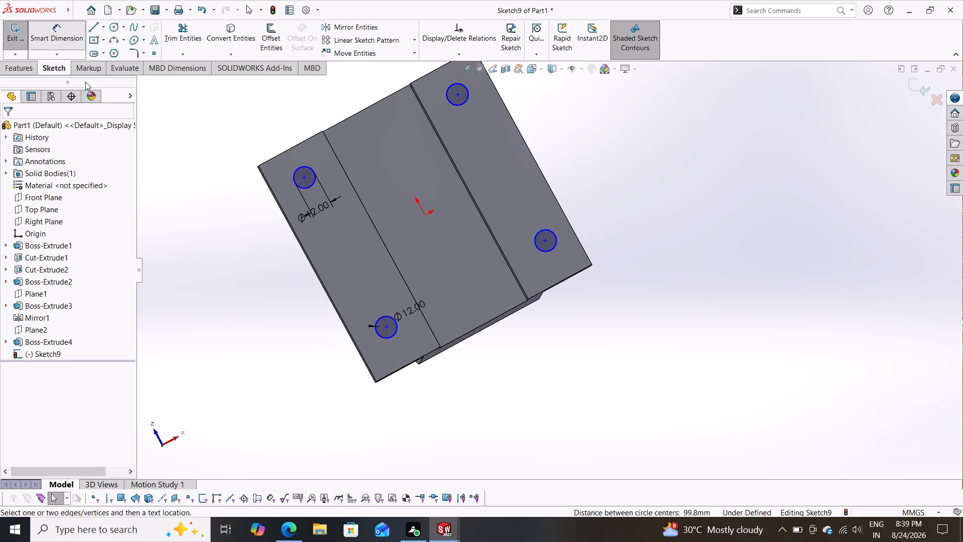
{"action": "left_click_drag", "start_coordinate": [387, 329], "coordinate": [387, 333]}
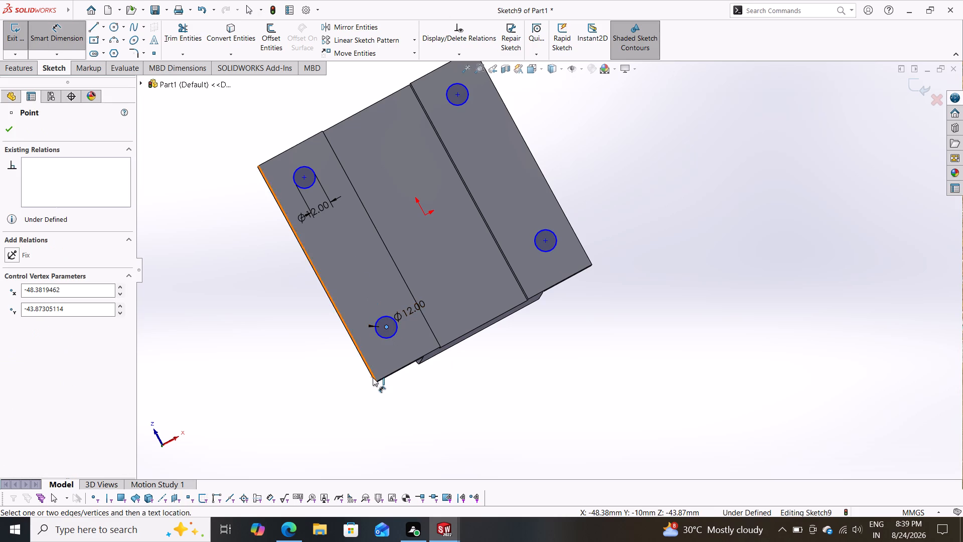
{"action": "left_click", "coordinate": [377, 380]}
{"action": "left_click", "coordinate": [314, 392]}
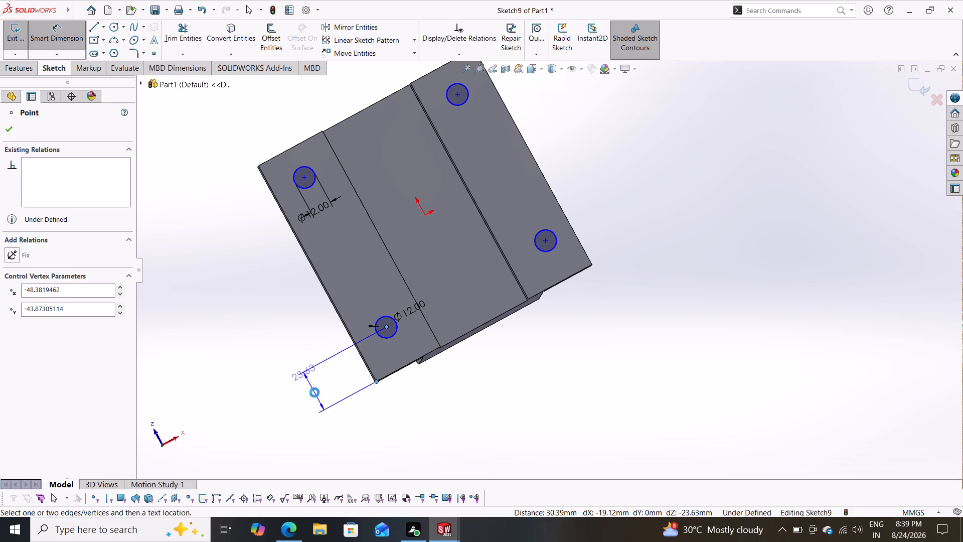
{"action": "type", "text": "20"}
{"action": "key", "text": "Return"}
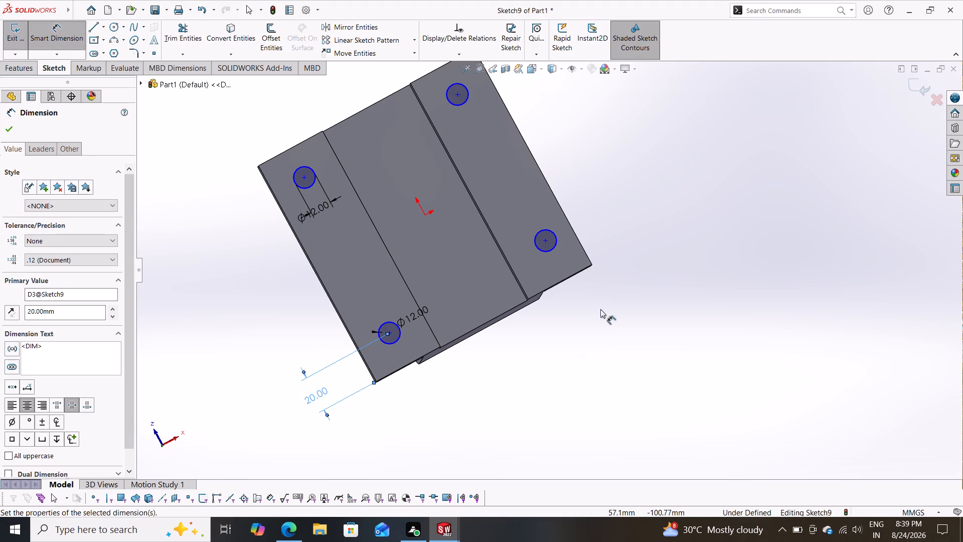
{"action": "left_click", "coordinate": [545, 239]}
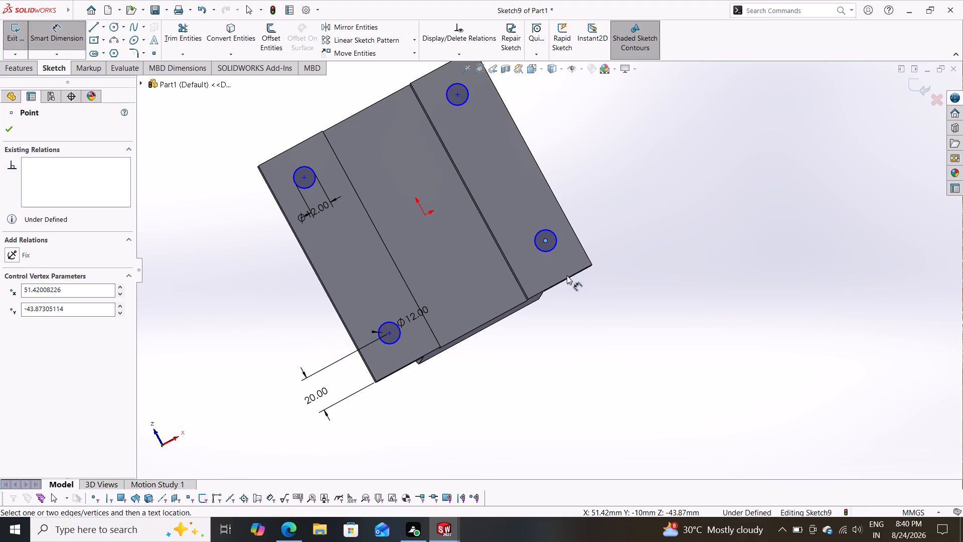
{"action": "left_click", "coordinate": [567, 278]}
{"action": "left_click", "coordinate": [602, 226]}
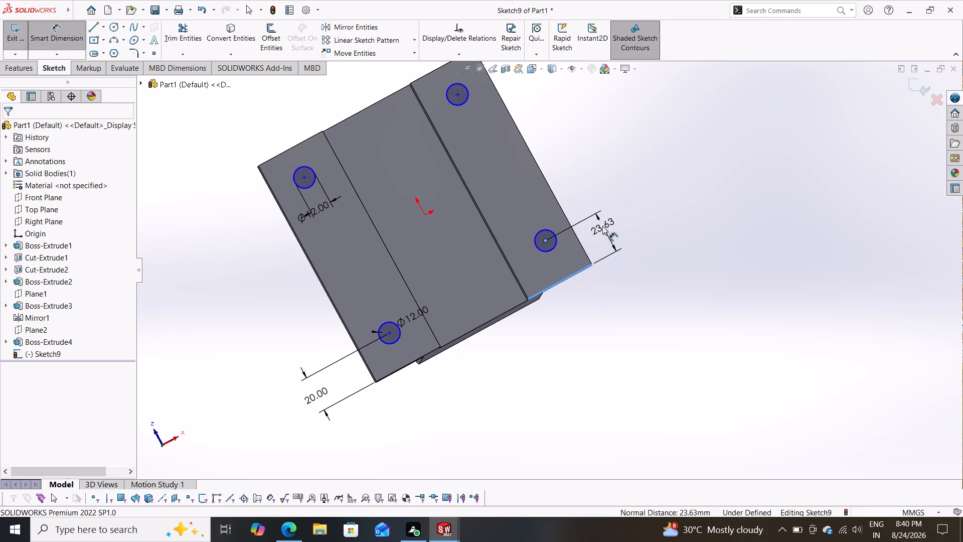
{"action": "type", "text": "20"}
{"action": "key", "text": "Return"}
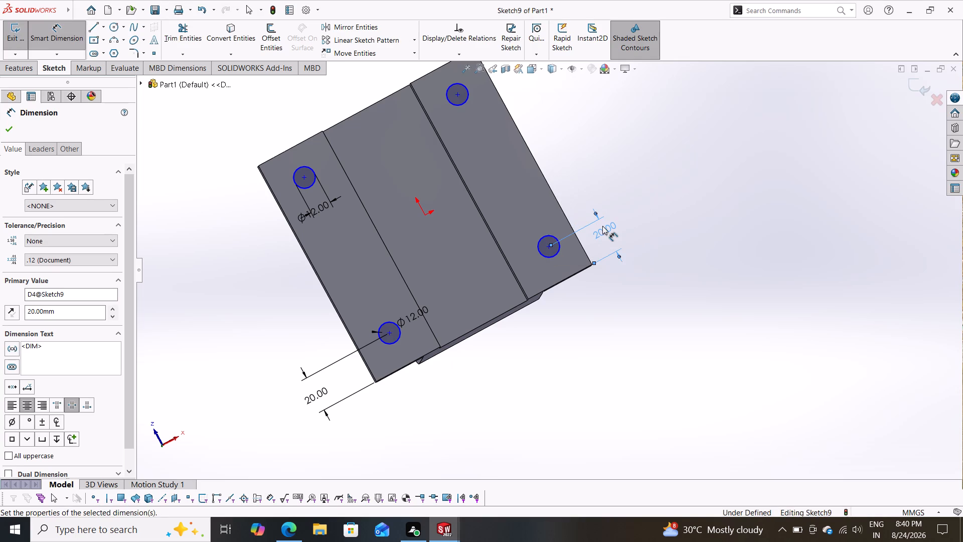
Dimension the two circles near the +Z end so their centres sit 20 mm from the base's end edge.
{"action": "left_click", "coordinate": [305, 175]}
{"action": "left_click", "coordinate": [288, 150]}
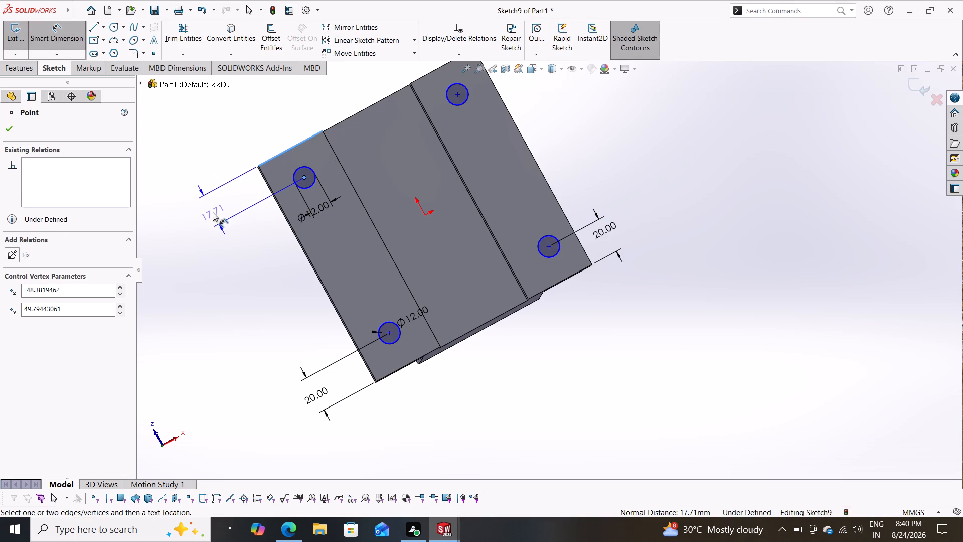
{"action": "left_click", "coordinate": [213, 212]}
{"action": "type", "text": "20"}
{"action": "key", "text": "Return"}
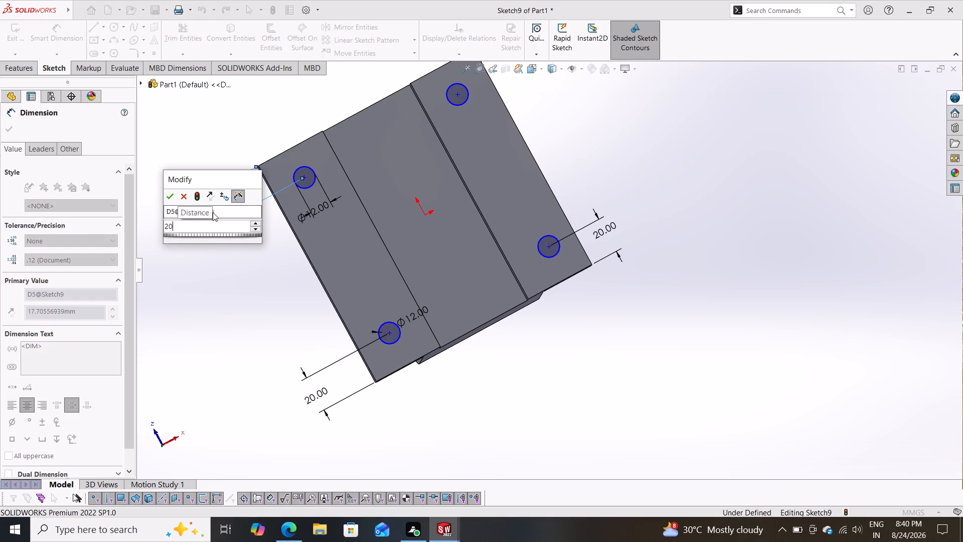
{"action": "left_click", "coordinate": [449, 86]}
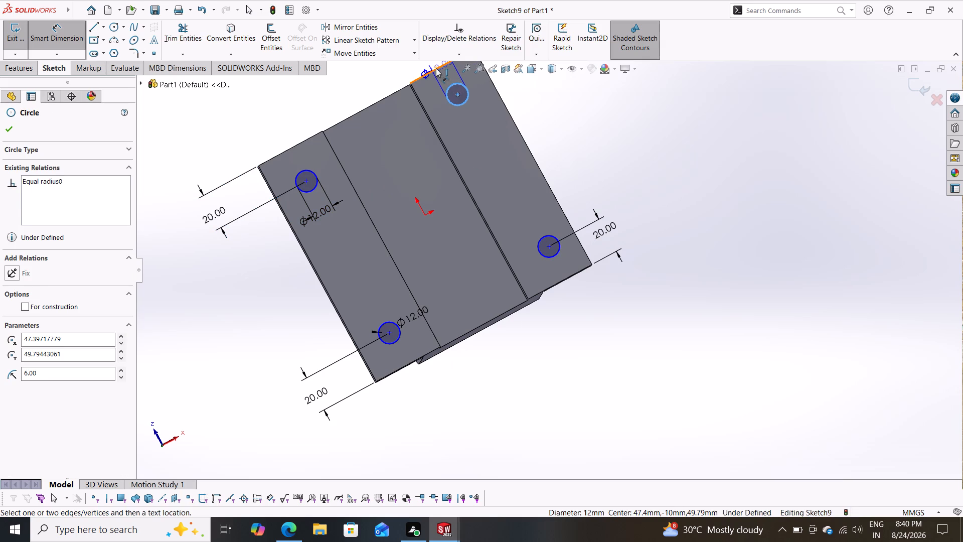
{"action": "left_click", "coordinate": [436, 68]}
{"action": "scroll", "coordinate": [548, 123], "scroll_direction": "down", "scroll_amount": 2}
{"action": "scroll", "coordinate": [548, 123], "scroll_direction": "up", "scroll_amount": 3}
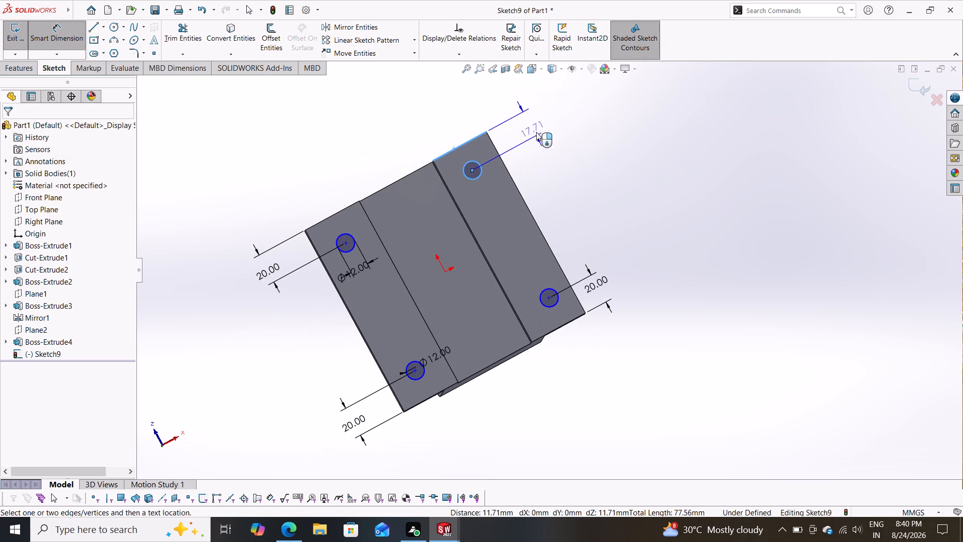
{"action": "left_click", "coordinate": [545, 156]}
{"action": "type", "text": "20"}
{"action": "key", "text": "Return"}
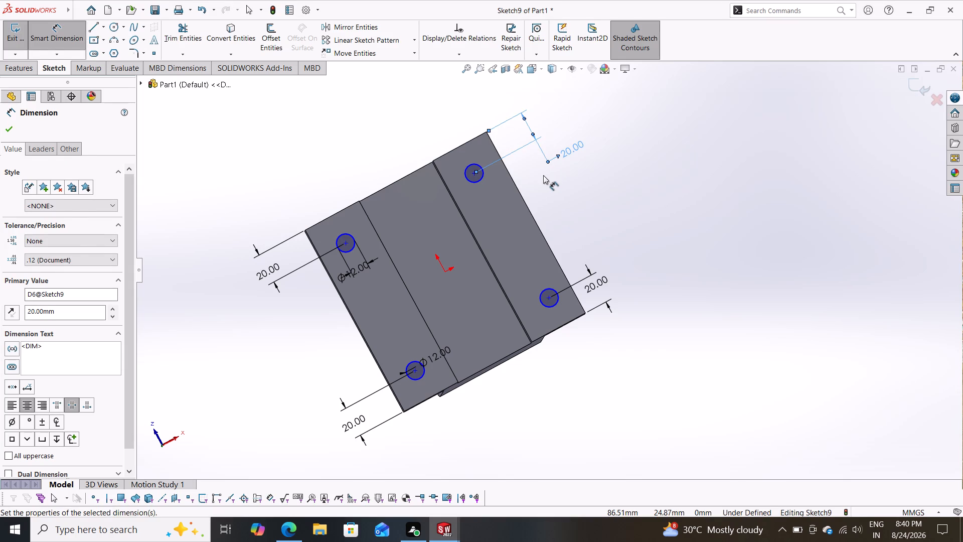
{"action": "key", "text": "Escape"}
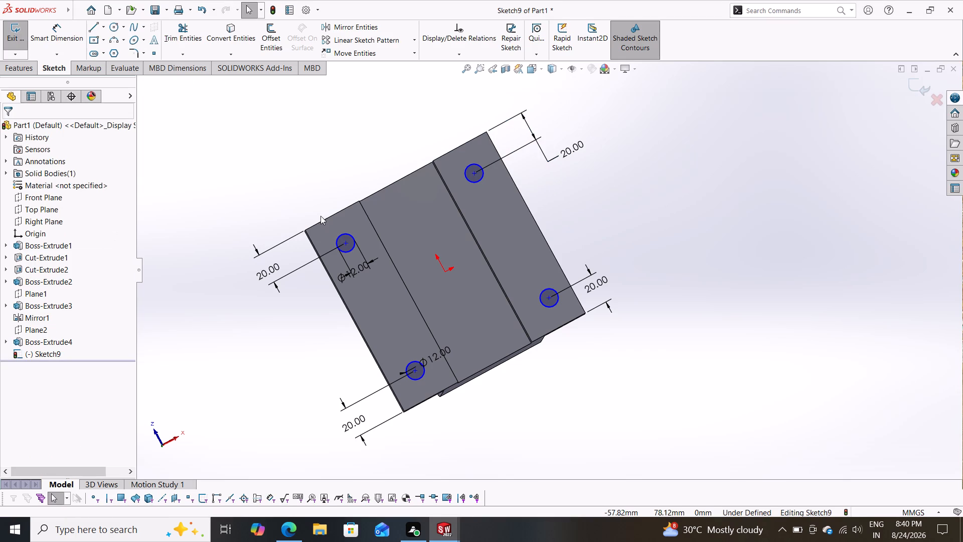
Align the circle centres on each side strip by adding a Vertical relation to each pair.
{"action": "left_click", "coordinate": [348, 244], "text": "shift"}
{"action": "left_click", "coordinate": [417, 370], "text": "shift"}
{"action": "left_click", "coordinate": [27, 320]}
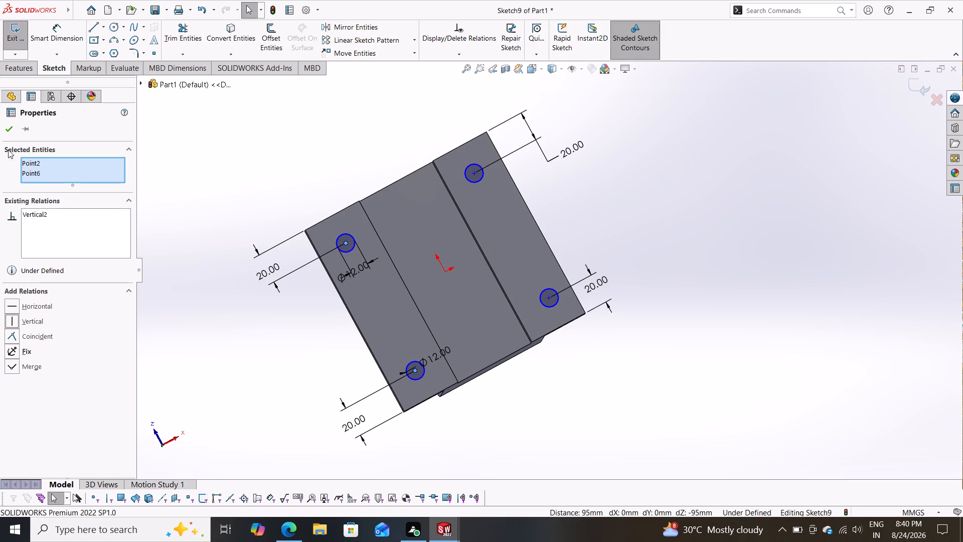
{"action": "left_click", "coordinate": [11, 135]}
{"action": "key", "text": "Escape"}
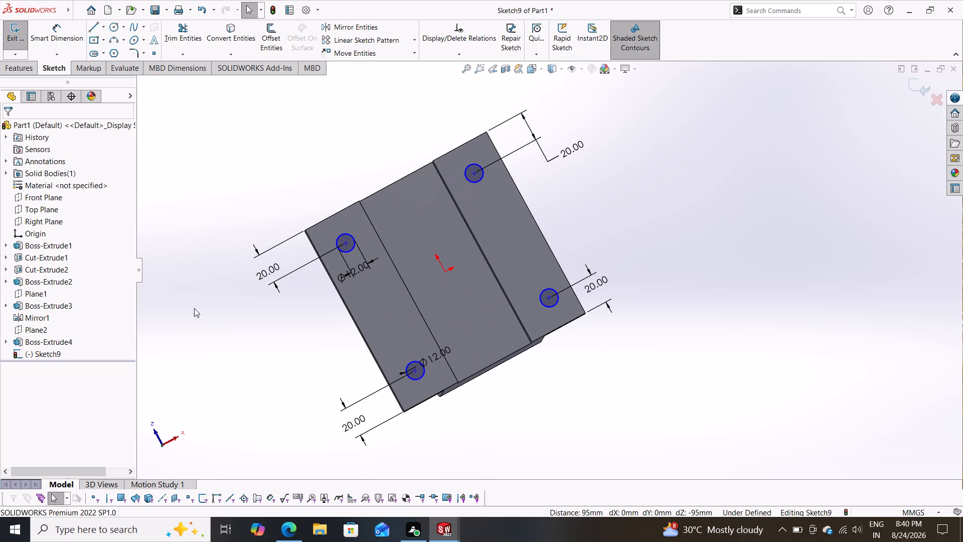
{"action": "left_click", "coordinate": [471, 174], "text": "shift"}
{"action": "left_click", "coordinate": [549, 297], "text": "shift"}
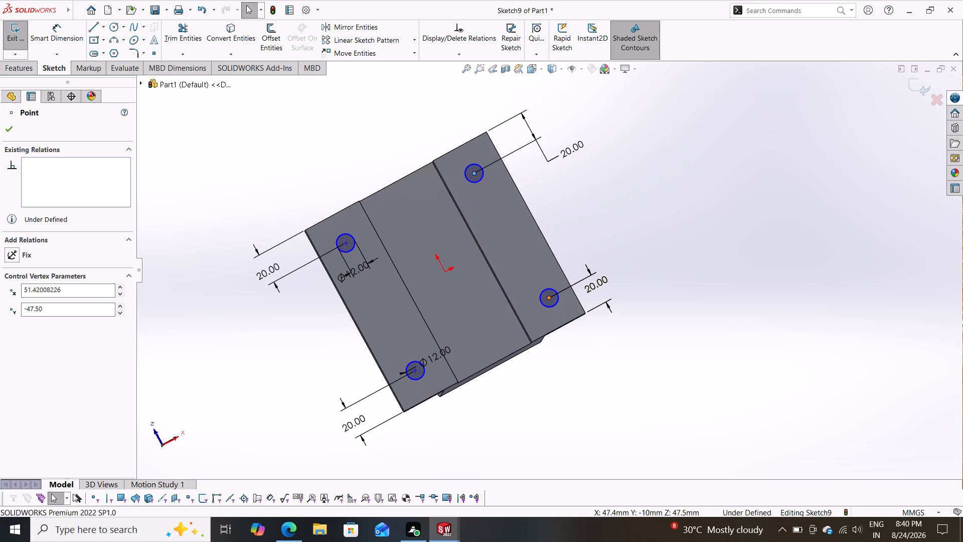
{"action": "left_click", "coordinate": [33, 320]}
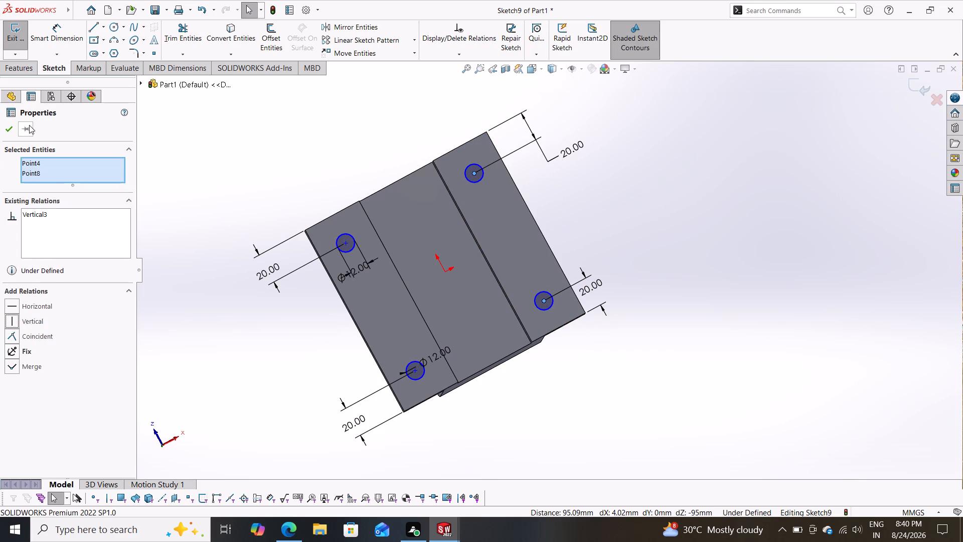
{"action": "left_click", "coordinate": [10, 128]}
{"action": "key", "text": "Escape"}
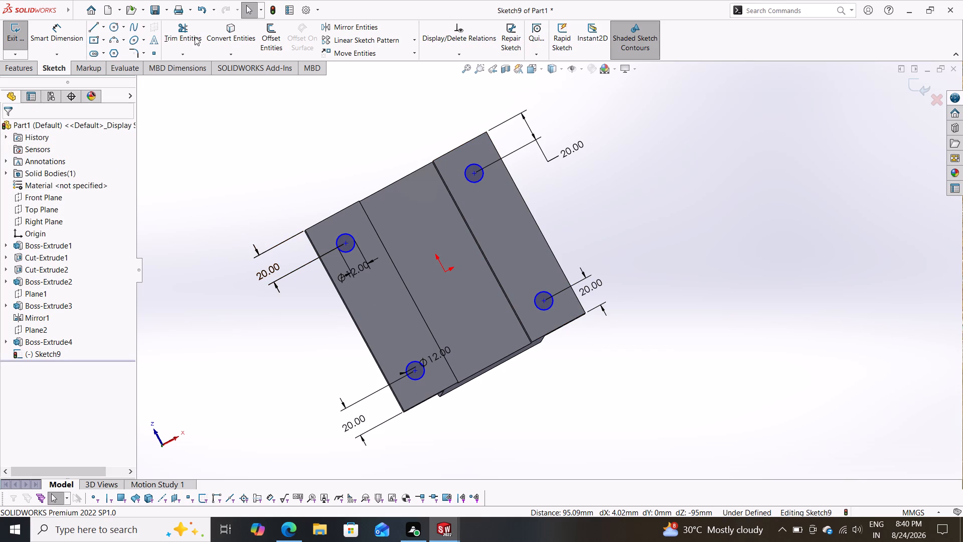
Convert the +Z end edges of the two side strips into sketch lines.
{"action": "left_click", "coordinate": [223, 33]}
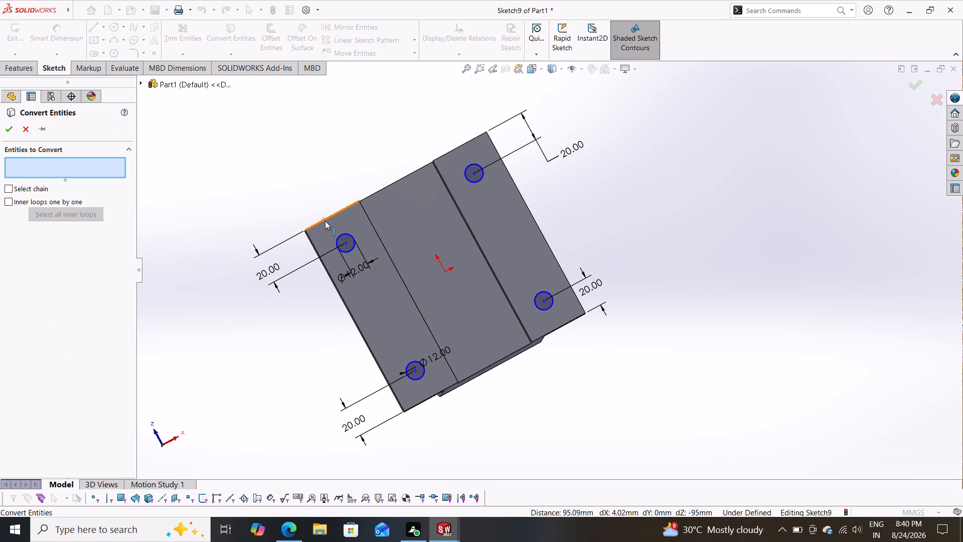
{"action": "left_click", "coordinate": [325, 221]}
{"action": "left_click", "coordinate": [449, 153]}
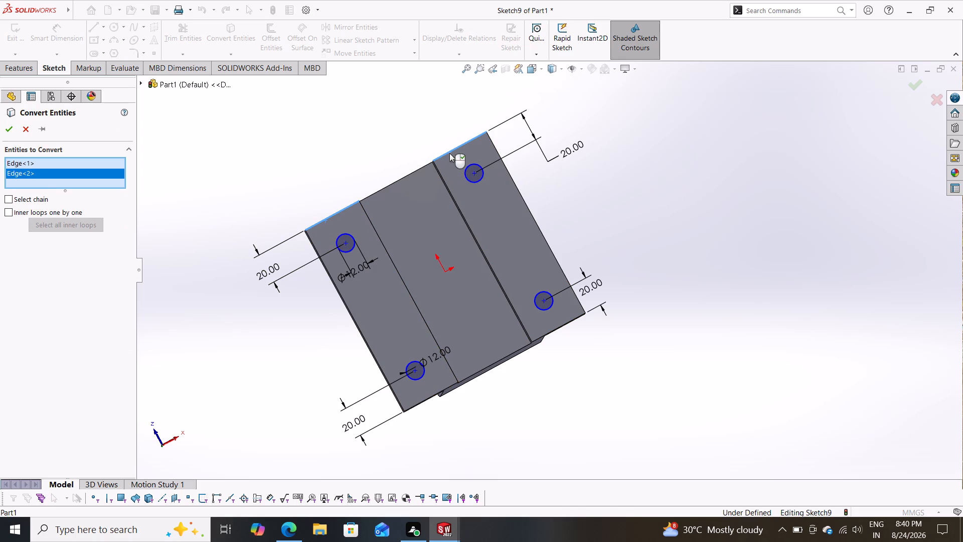
{"action": "left_click", "coordinate": [8, 126]}
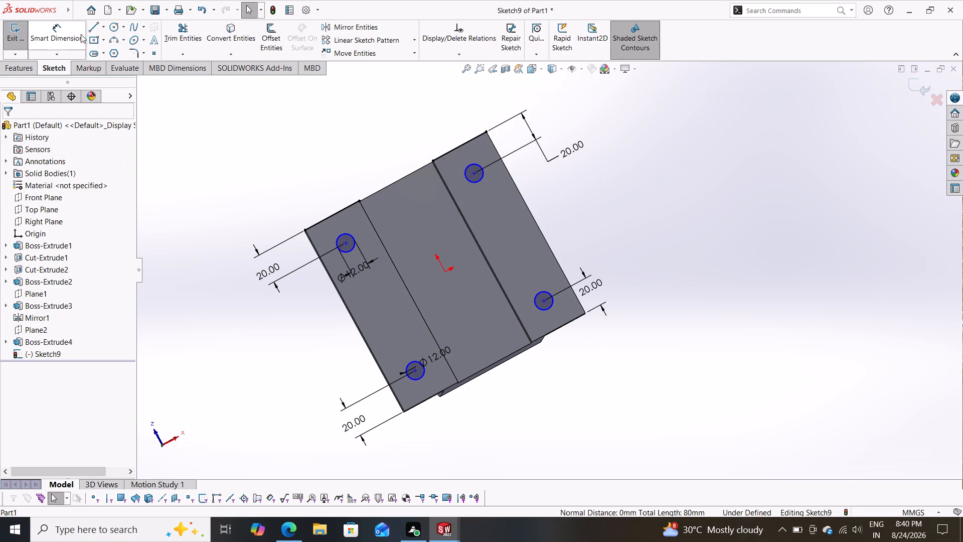
Draw a vertical 135 mm line along each side strip, from the midpoint of its +Z end edge to the opposite edge.
{"action": "left_click", "coordinate": [95, 28]}
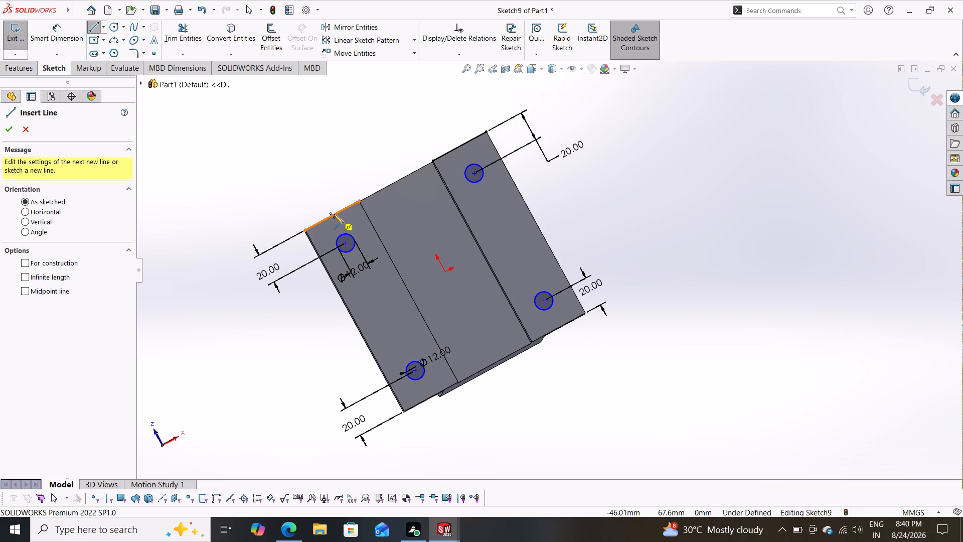
{"action": "left_click", "coordinate": [335, 216]}
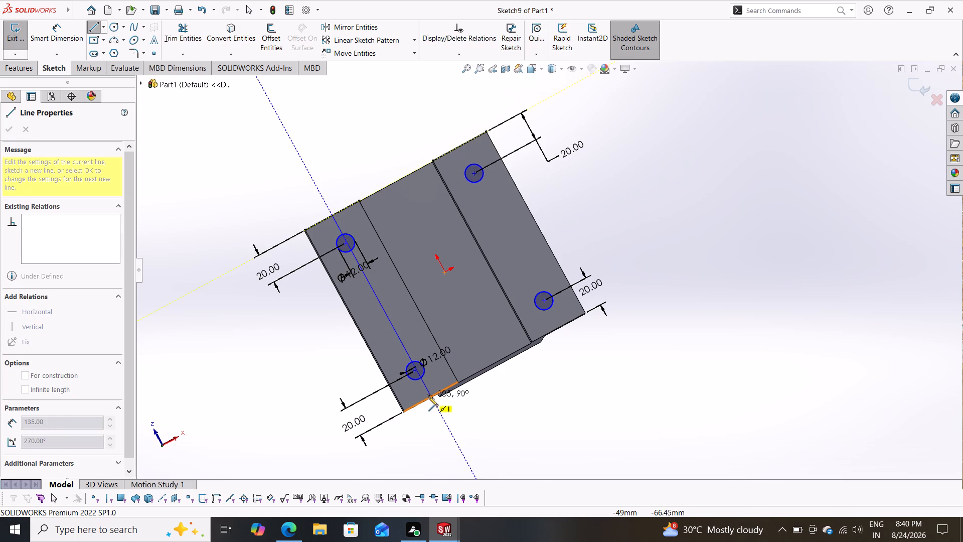
{"action": "left_click", "coordinate": [431, 398]}
{"action": "double_click", "coordinate": [526, 417]}
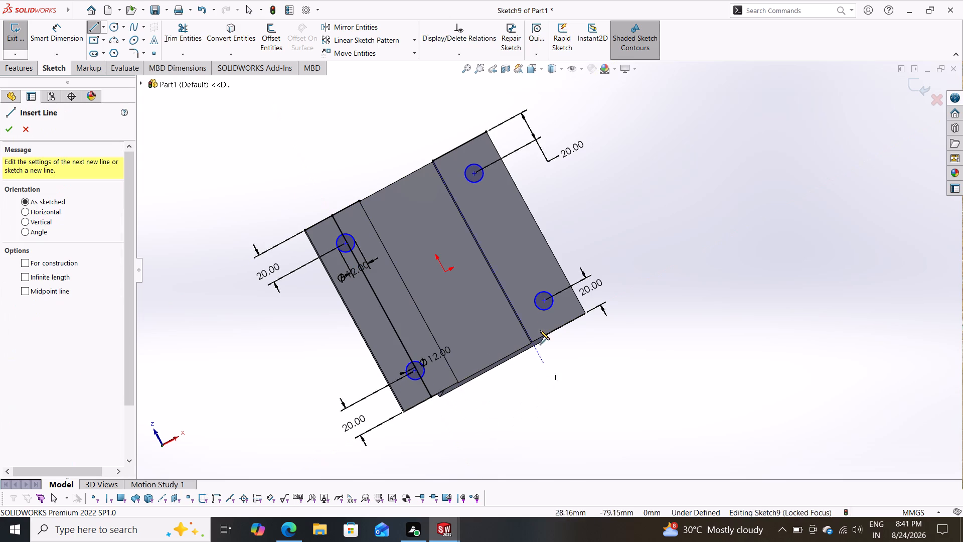
{"action": "left_click", "coordinate": [459, 146]}
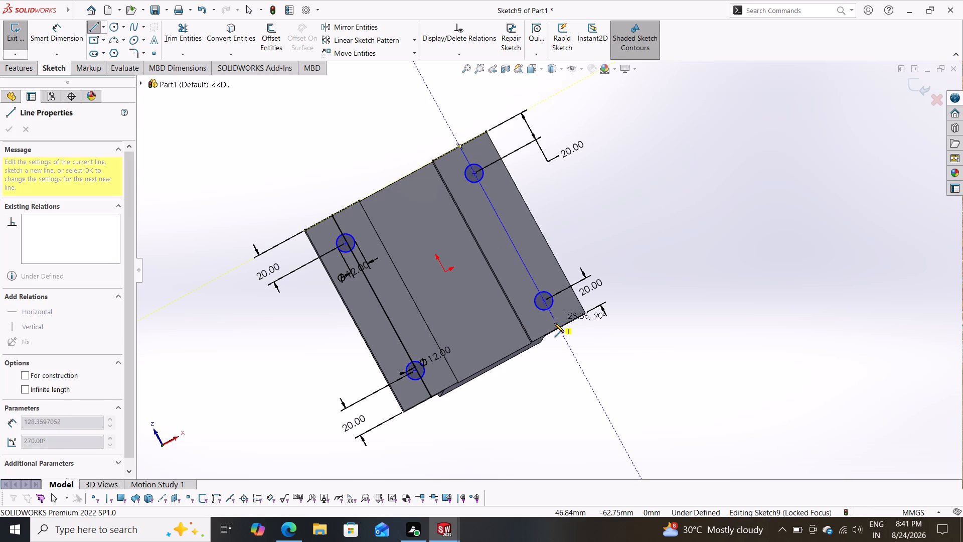
{"action": "left_click", "coordinate": [557, 329]}
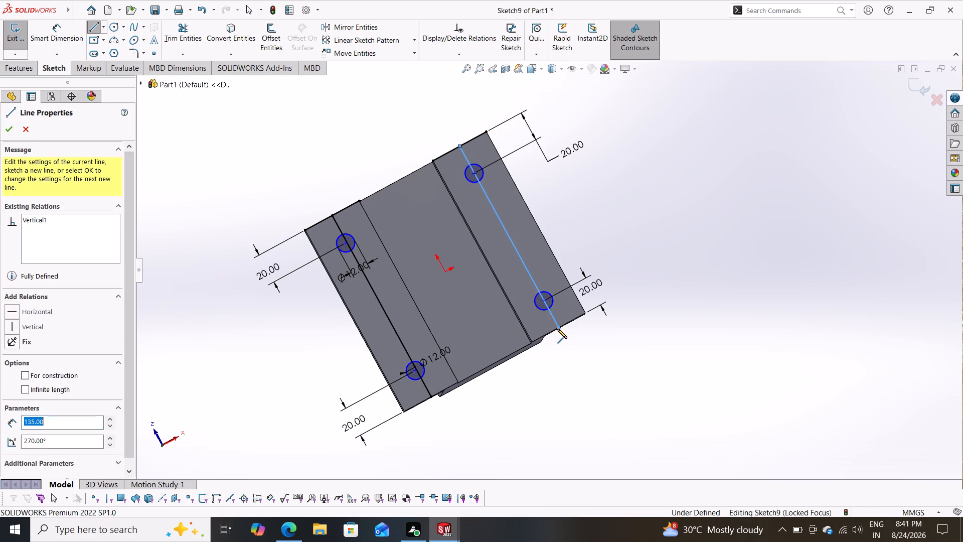
{"action": "key", "text": "Escape"}
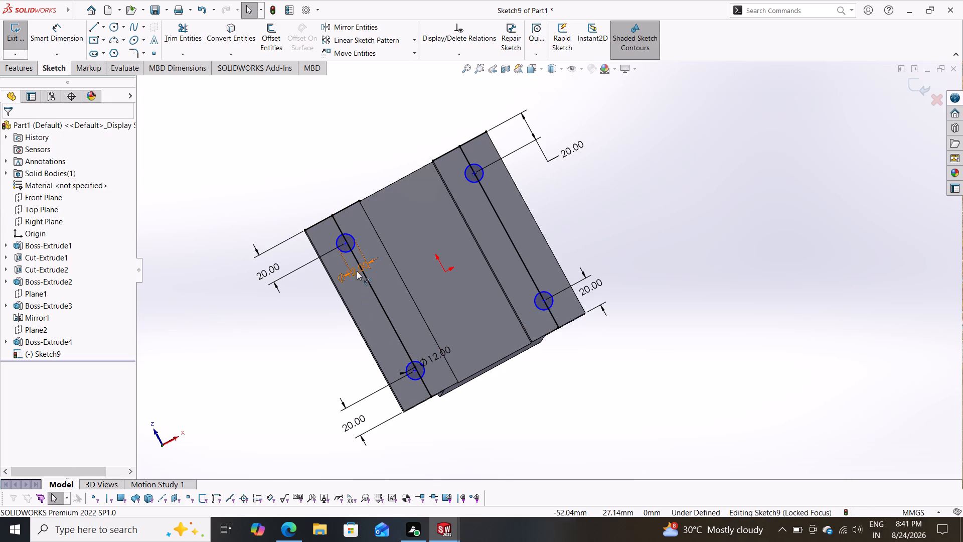
Add a Coincident relation between each strip's lengthwise line and the centre of its circle near the +Z end.
{"action": "scroll", "coordinate": [373, 251], "scroll_direction": "down", "scroll_amount": 5}
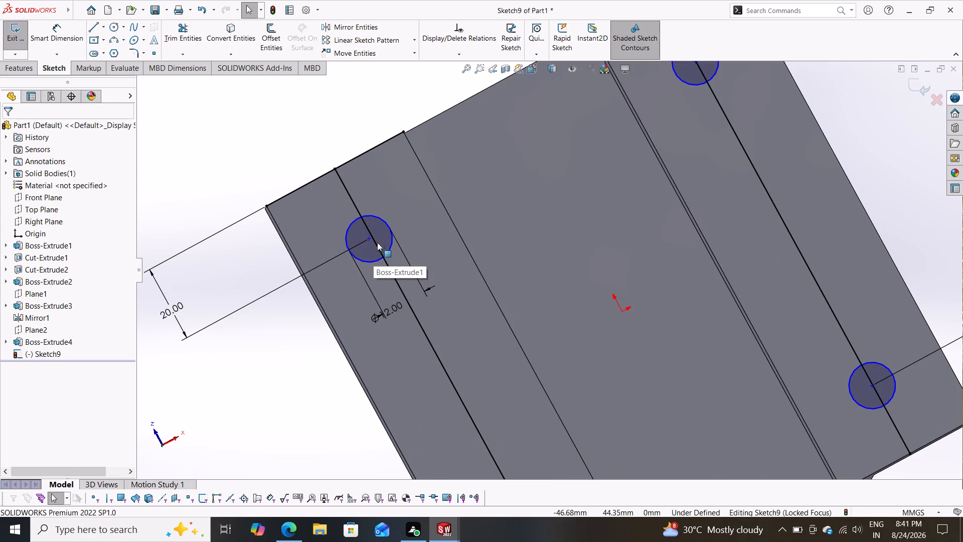
{"action": "left_click", "coordinate": [354, 203], "text": "shift"}
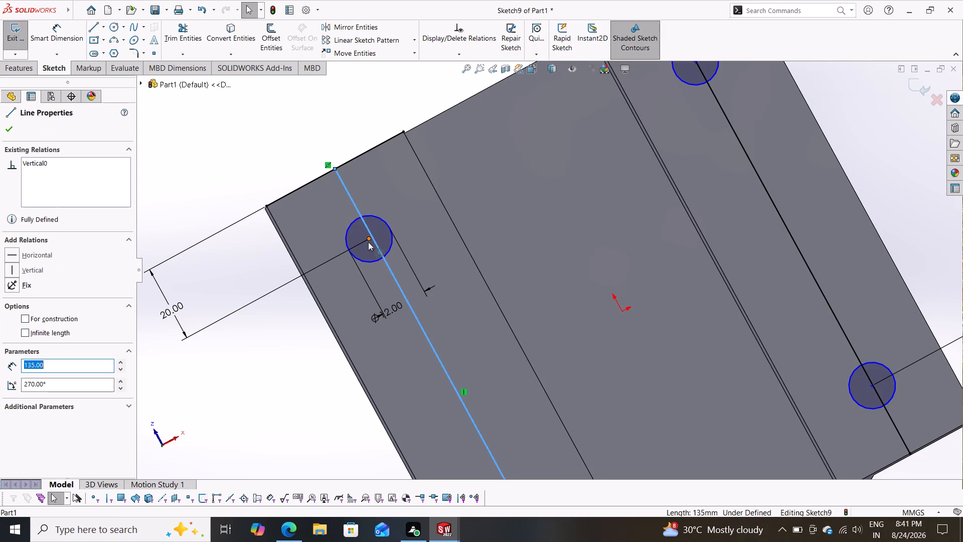
{"action": "left_click", "coordinate": [369, 241], "text": "shift"}
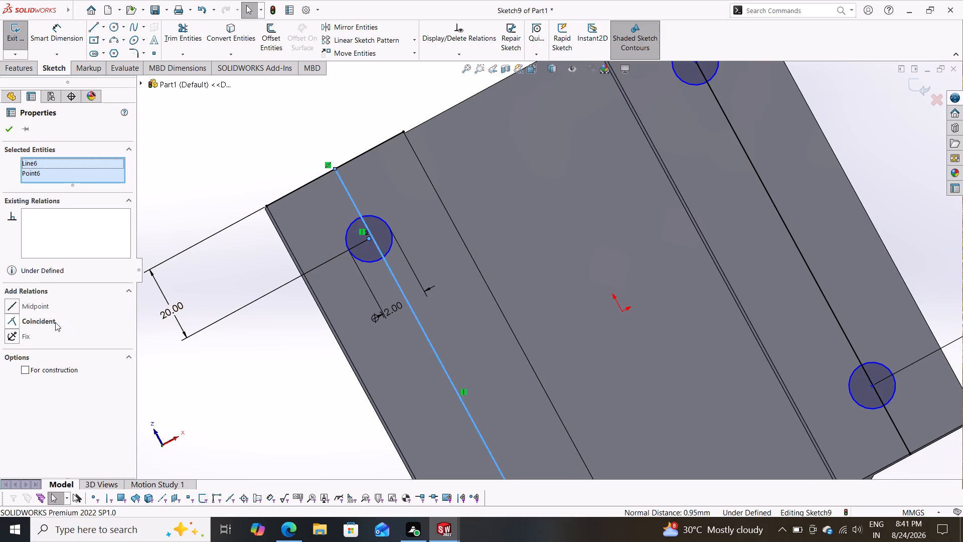
{"action": "left_click", "coordinate": [55, 322]}
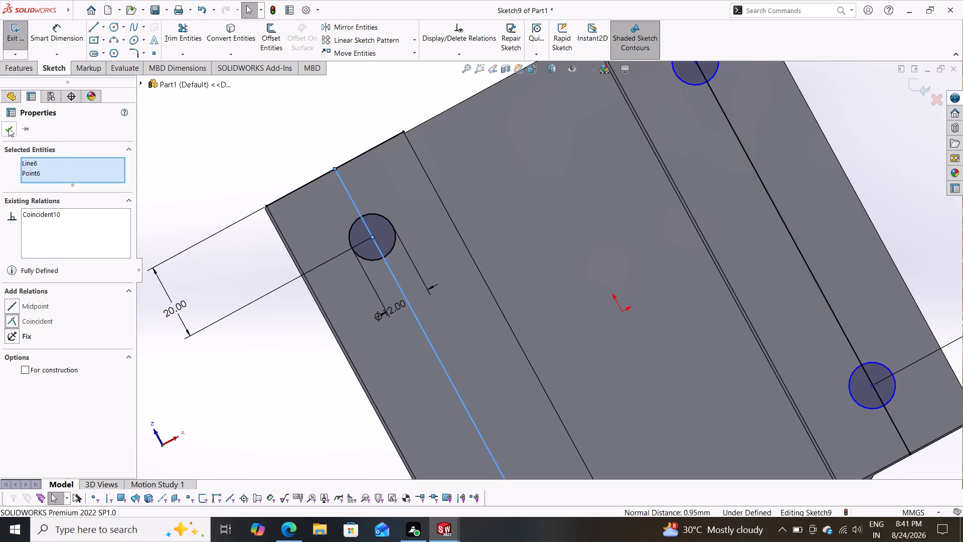
{"action": "left_click", "coordinate": [9, 128]}
{"action": "scroll", "coordinate": [653, 261], "scroll_direction": "down", "scroll_amount": 3}
{"action": "scroll", "coordinate": [653, 260], "scroll_direction": "up", "scroll_amount": 5}
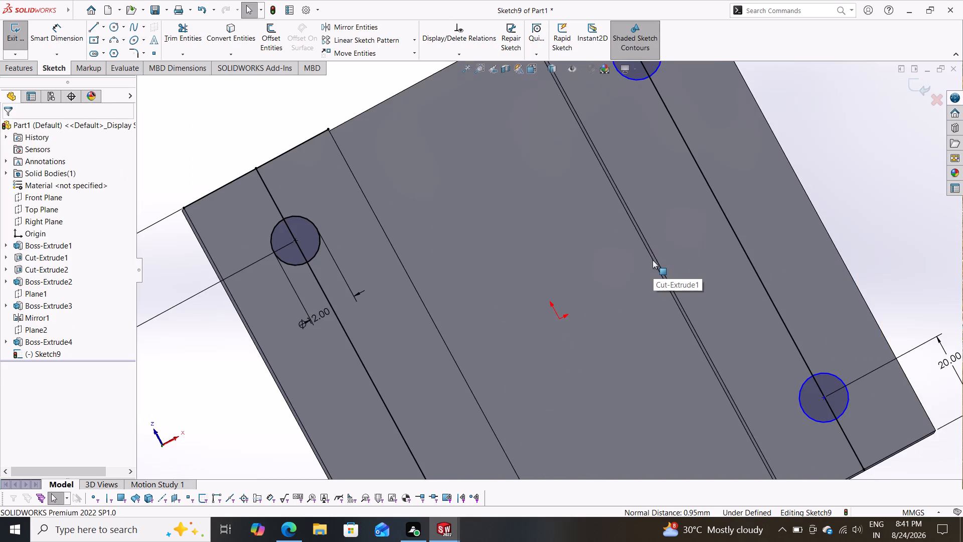
{"action": "left_click", "coordinate": [656, 150]}
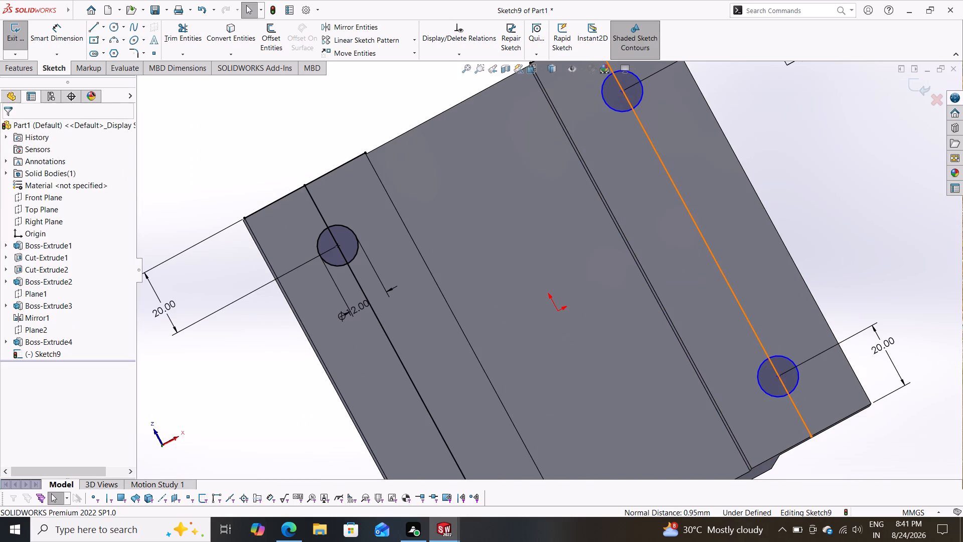
{"action": "left_click", "coordinate": [622, 93], "text": "shift"}
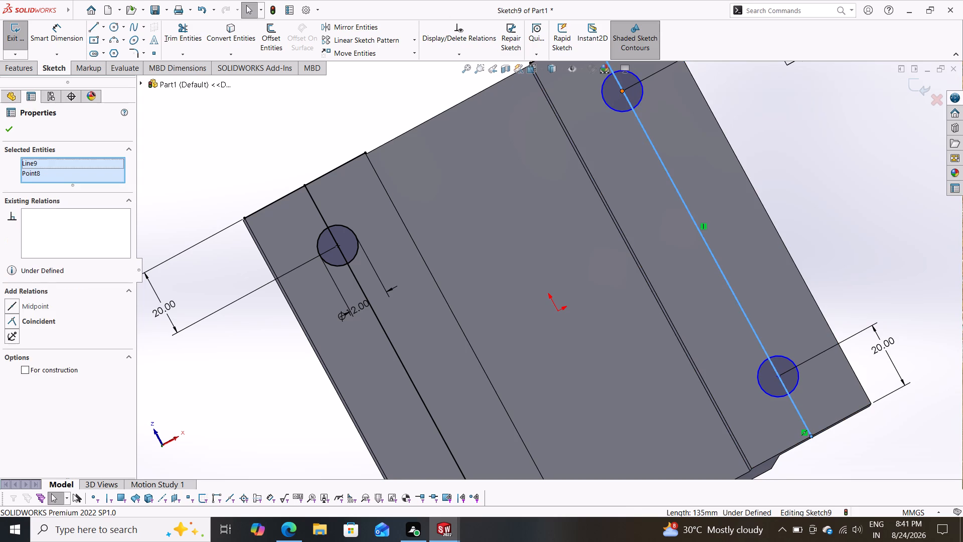
{"action": "left_click", "coordinate": [28, 319]}
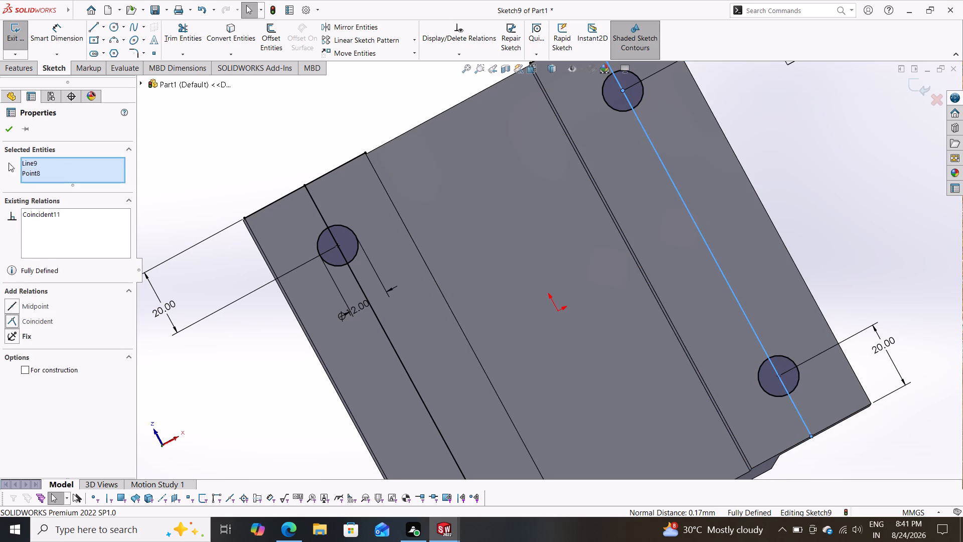
{"action": "left_click", "coordinate": [15, 129]}
{"action": "key", "text": "Escape"}
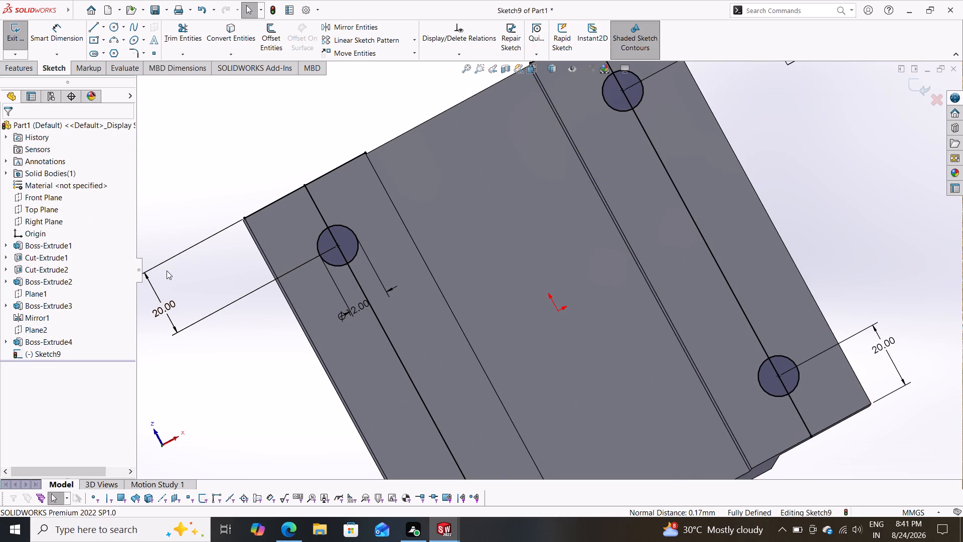
Change the two lengthwise strip lines to construction geometry.
{"action": "left_click", "coordinate": [417, 387]}
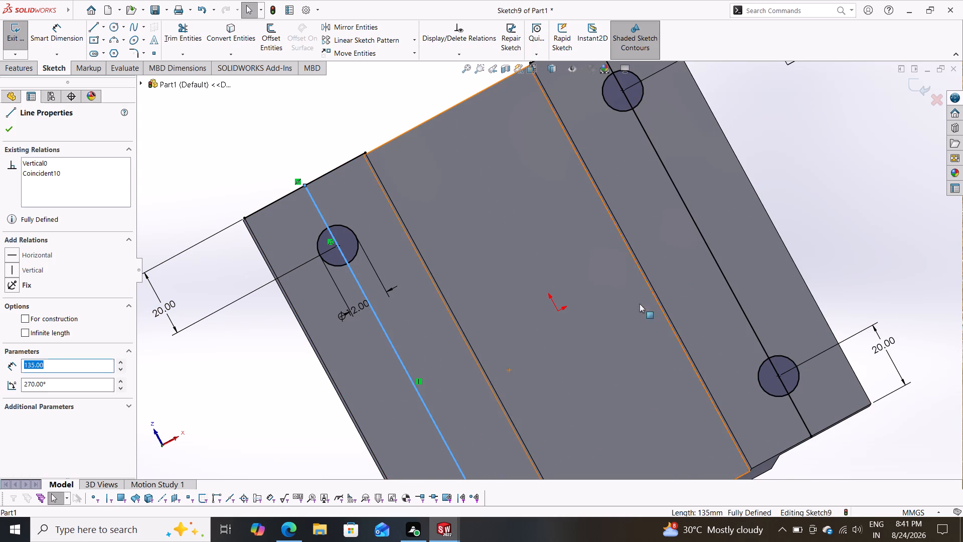
{"action": "left_click", "coordinate": [697, 227], "text": "shift"}
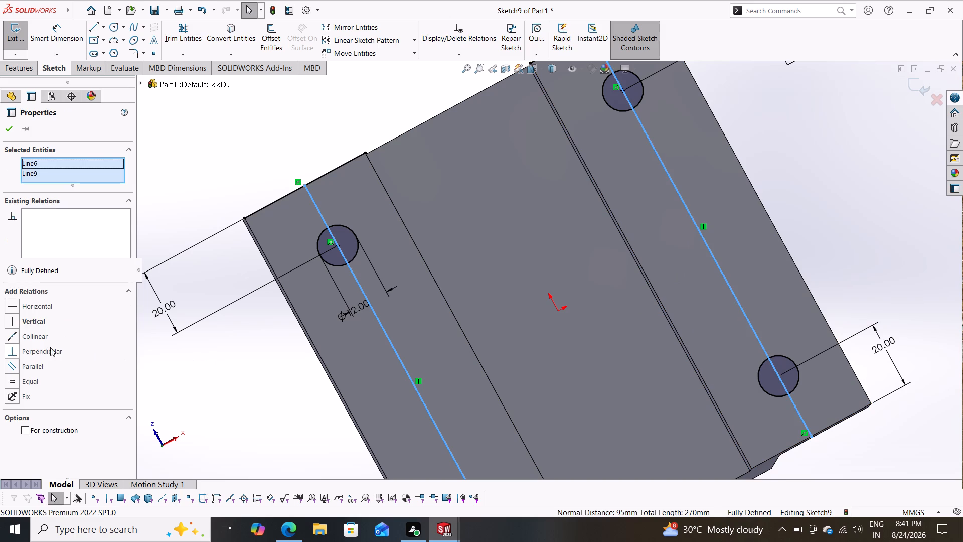
{"action": "left_click", "coordinate": [27, 432]}
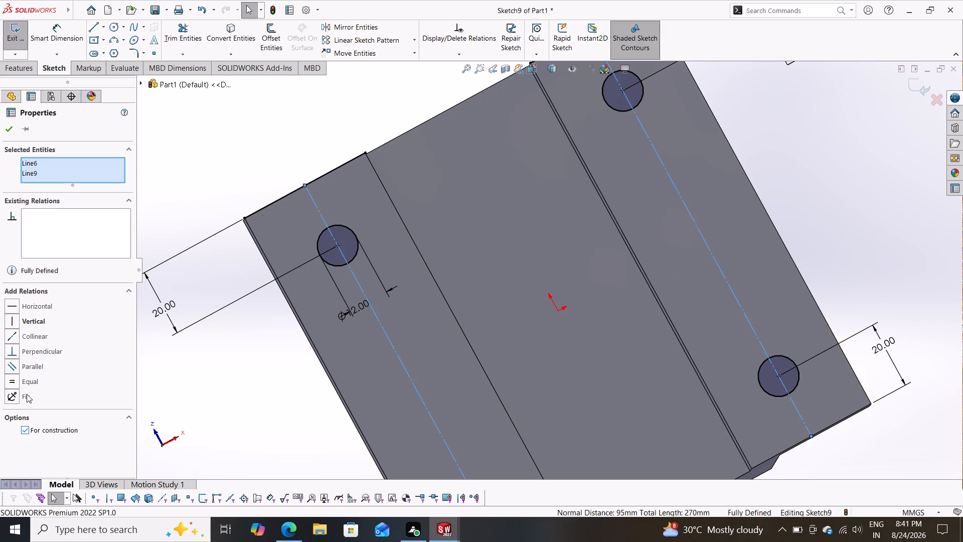
{"action": "left_click", "coordinate": [13, 131]}
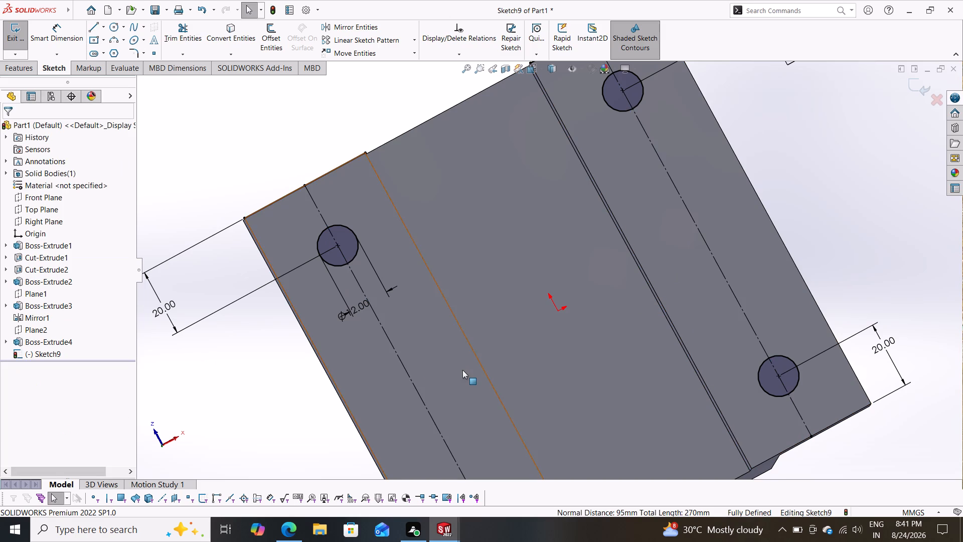
{"action": "key", "text": "Escape"}
Cut-extrude the four 12 mm circle regions Through All to make the base's corner holes.
{"action": "scroll", "coordinate": [610, 353], "scroll_direction": "down", "scroll_amount": 4}
{"action": "scroll", "coordinate": [582, 356], "scroll_direction": "up", "scroll_amount": 7}
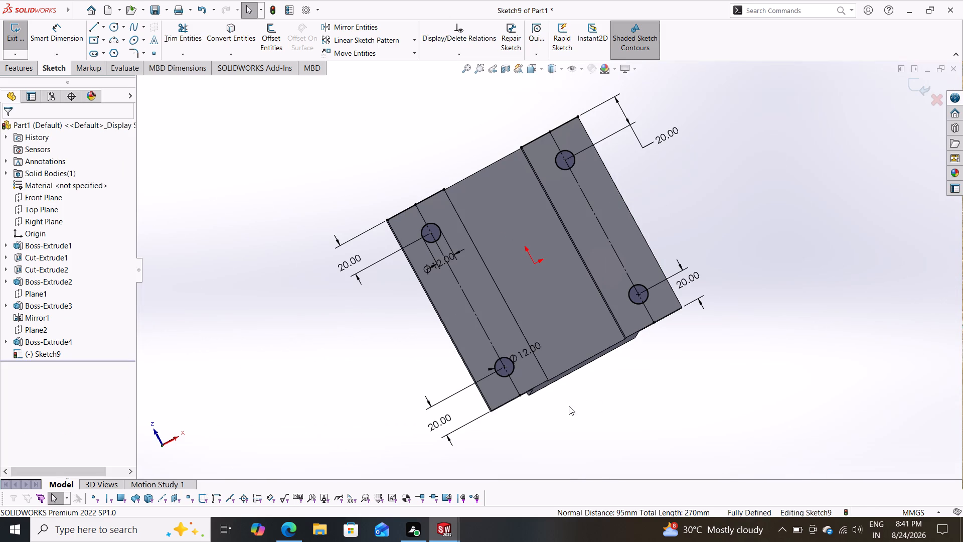
{"action": "middle_click_drag", "start_coordinate": [312, 311], "coordinate": [377, 273]}
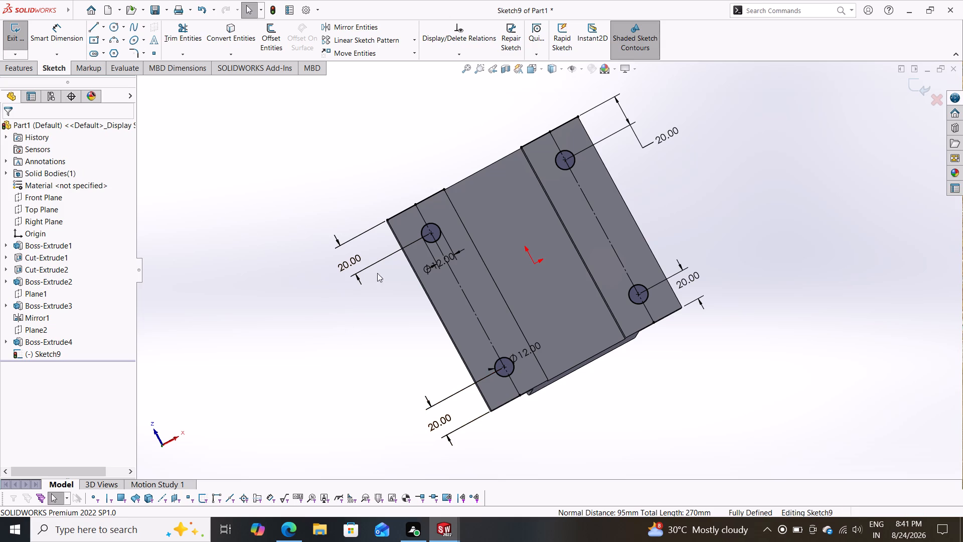
{"action": "middle_click_drag", "start_coordinate": [377, 273], "coordinate": [405, 276]}
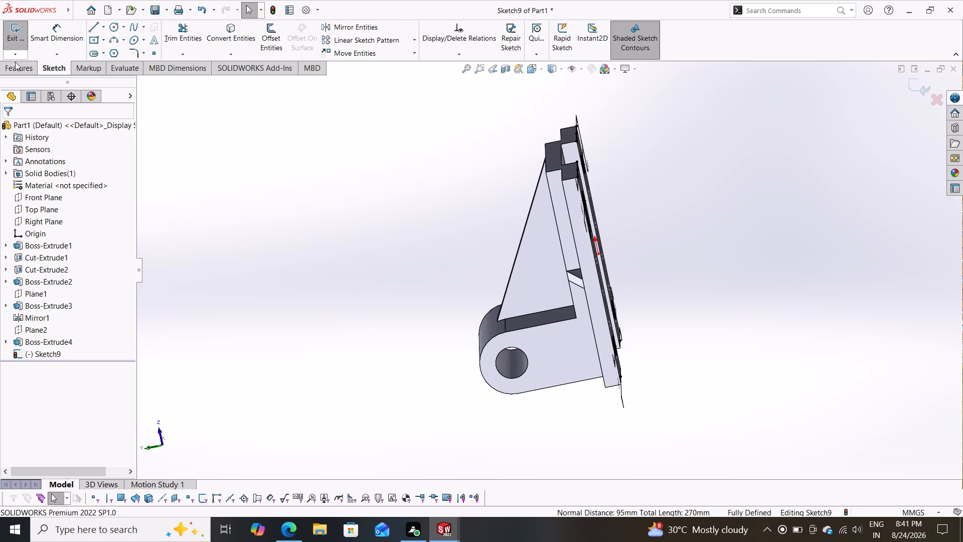
{"action": "left_click", "coordinate": [15, 62]}
{"action": "left_click", "coordinate": [171, 37]}
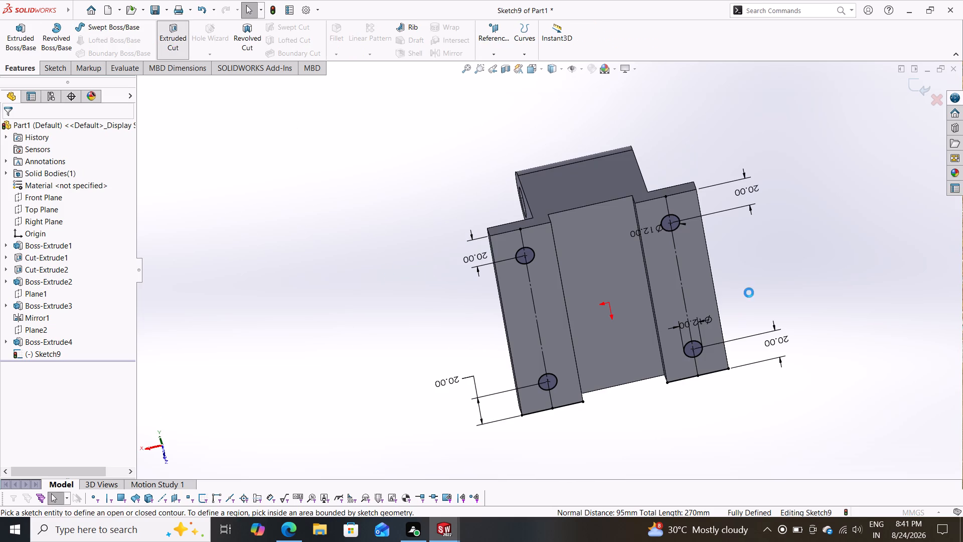
{"action": "left_click", "coordinate": [529, 255]}
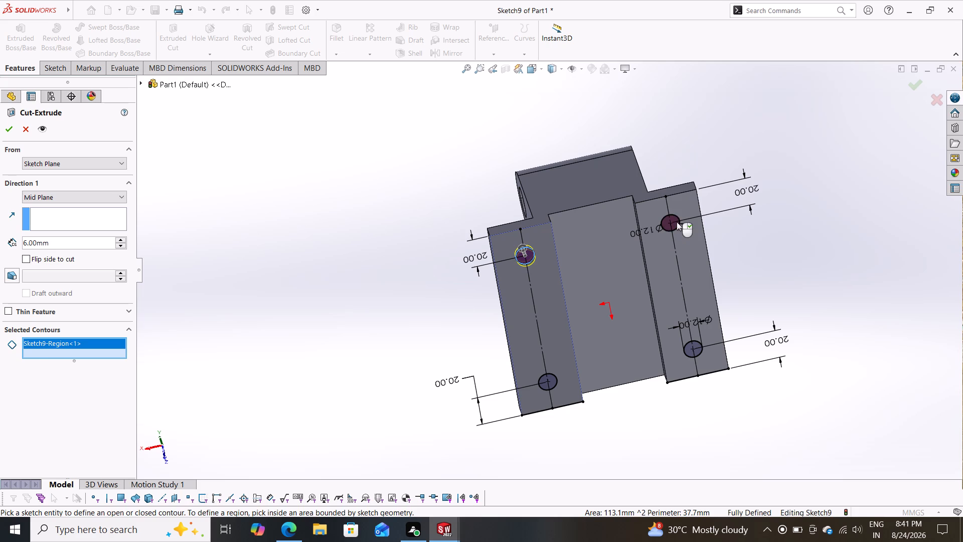
{"action": "left_click", "coordinate": [677, 222]}
{"action": "left_click", "coordinate": [552, 377]}
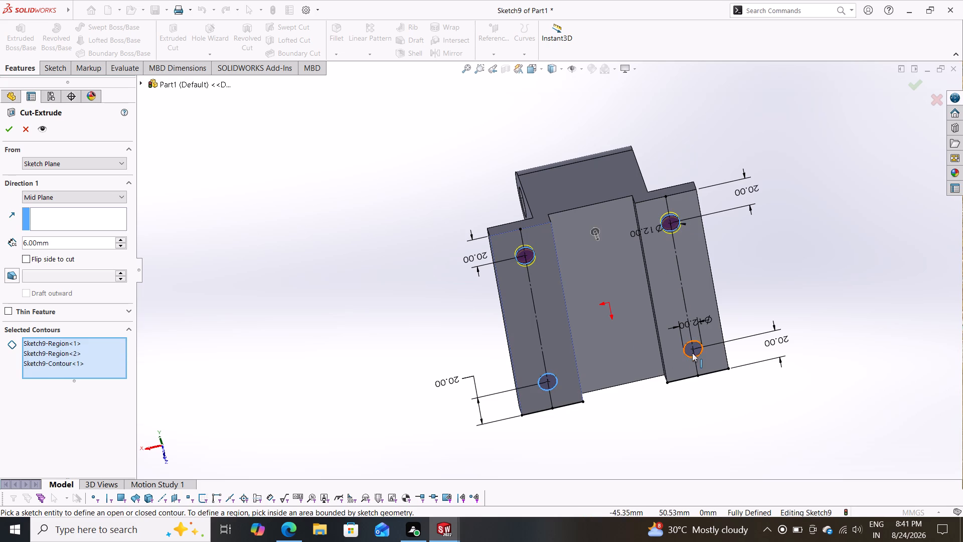
{"action": "left_click", "coordinate": [698, 347]}
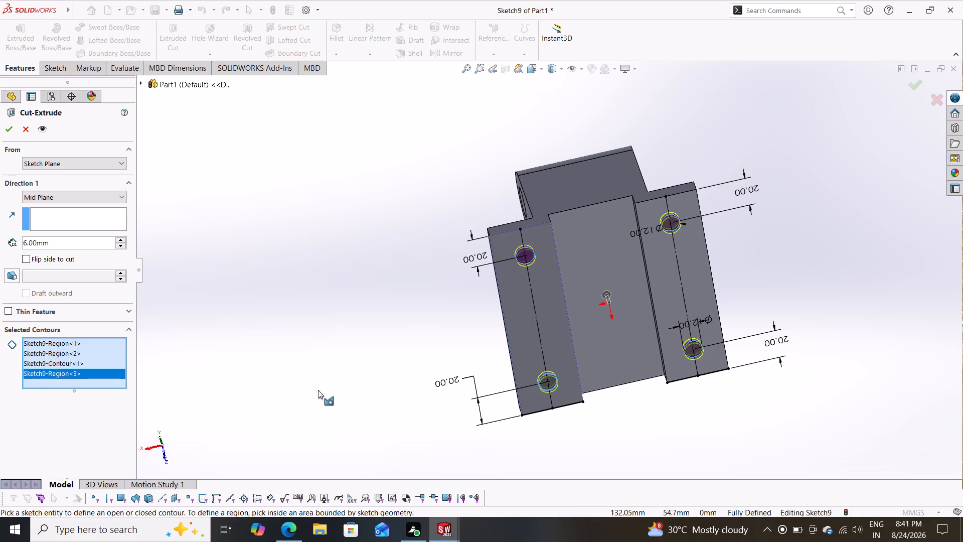
{"action": "left_click", "coordinate": [80, 198]}
{"action": "left_click", "coordinate": [71, 212]}
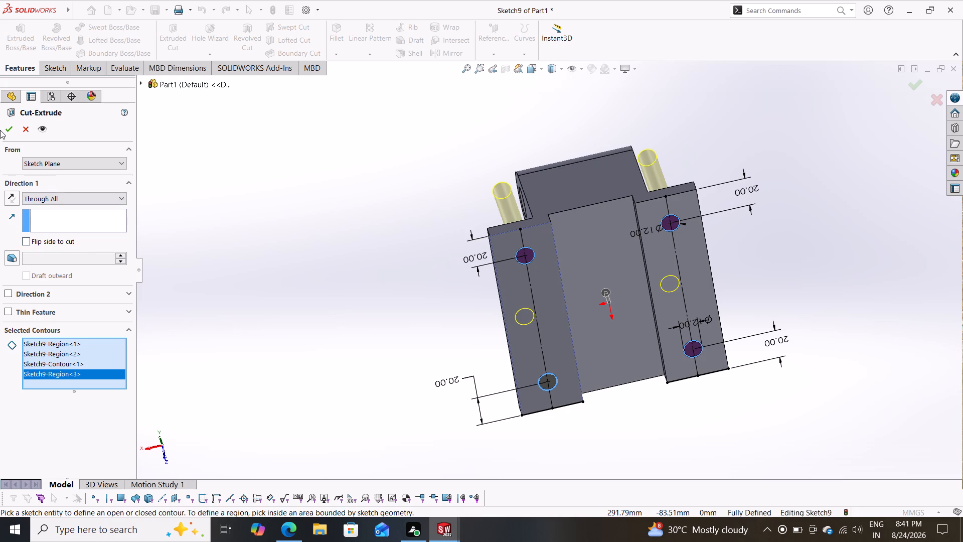
{"action": "left_click", "coordinate": [9, 129]}
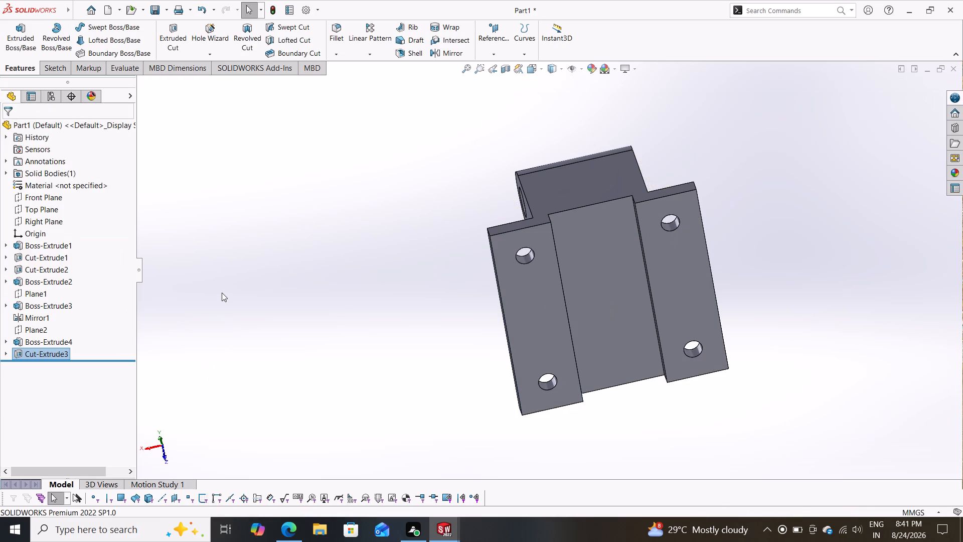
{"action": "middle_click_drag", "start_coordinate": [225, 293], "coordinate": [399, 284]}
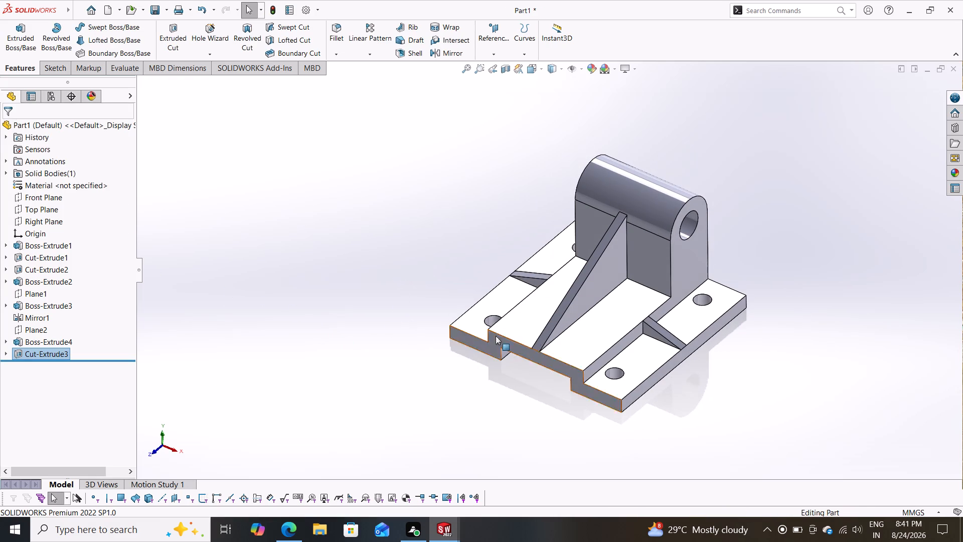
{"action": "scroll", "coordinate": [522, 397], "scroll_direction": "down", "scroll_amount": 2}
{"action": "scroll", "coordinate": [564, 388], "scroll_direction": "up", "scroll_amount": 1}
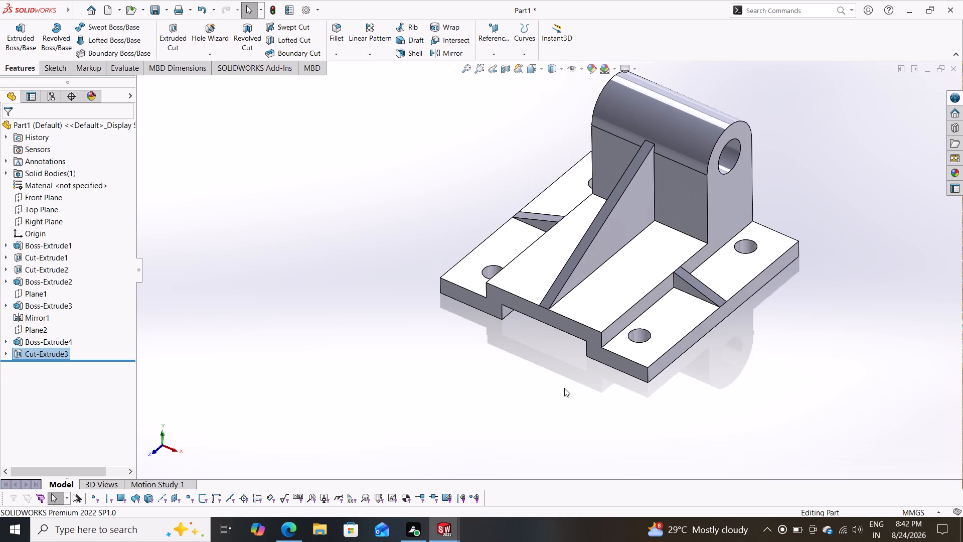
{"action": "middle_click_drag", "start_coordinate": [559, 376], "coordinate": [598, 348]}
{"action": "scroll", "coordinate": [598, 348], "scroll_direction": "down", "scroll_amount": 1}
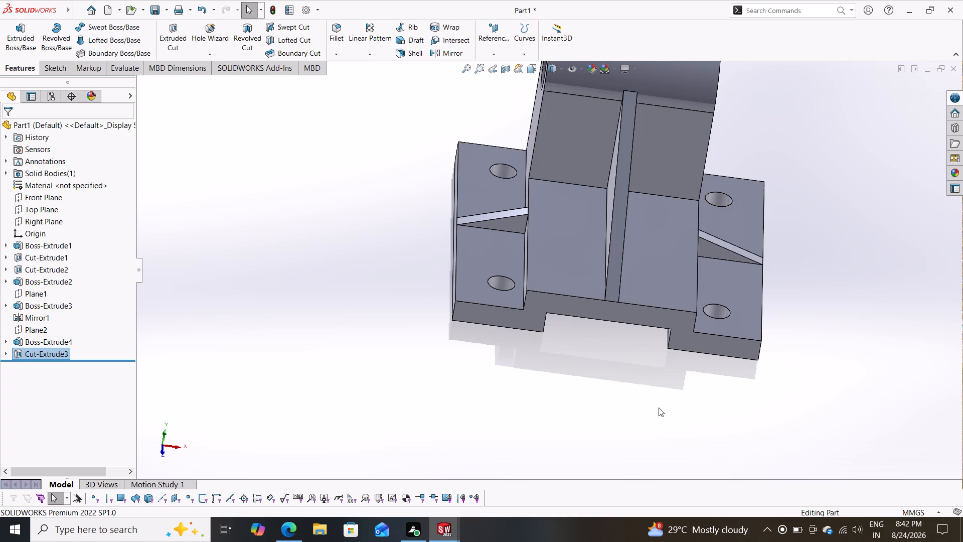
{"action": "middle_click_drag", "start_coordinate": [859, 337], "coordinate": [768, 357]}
Open the central triangular rib's sketch for editing and delete its vertical line beside the upright.
{"action": "scroll", "coordinate": [817, 335], "scroll_direction": "down", "scroll_amount": 3}
{"action": "scroll", "coordinate": [814, 339], "scroll_direction": "up", "scroll_amount": 4}
{"action": "middle_click_drag", "start_coordinate": [713, 318], "coordinate": [722, 301]}
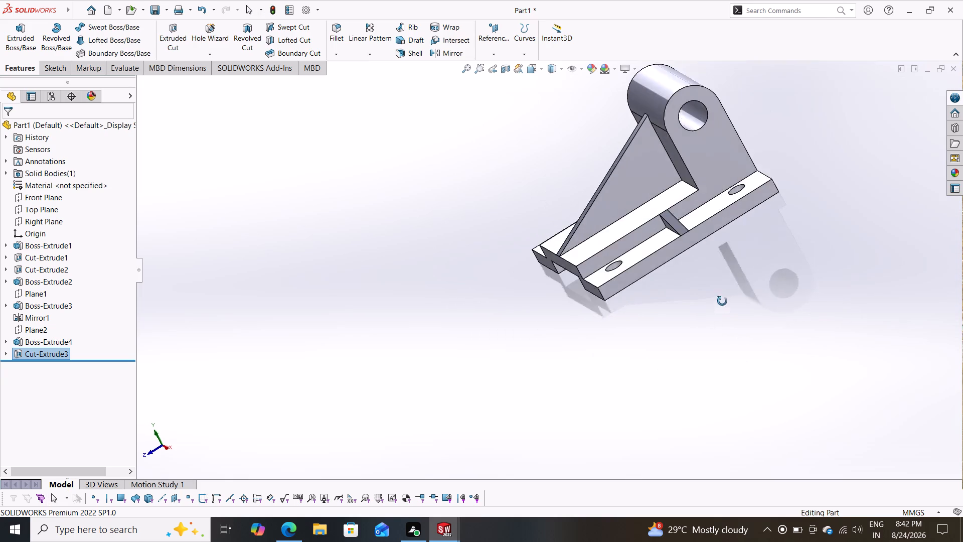
{"action": "middle_click_drag", "start_coordinate": [722, 301], "coordinate": [765, 267]}
{"action": "scroll", "coordinate": [765, 267], "scroll_direction": "up", "scroll_amount": 1}
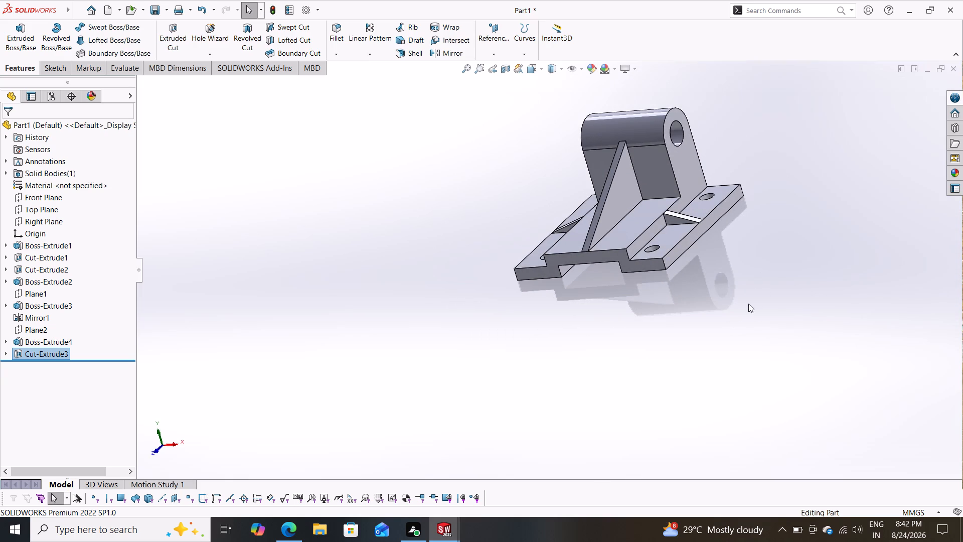
{"action": "left_click", "coordinate": [622, 204]}
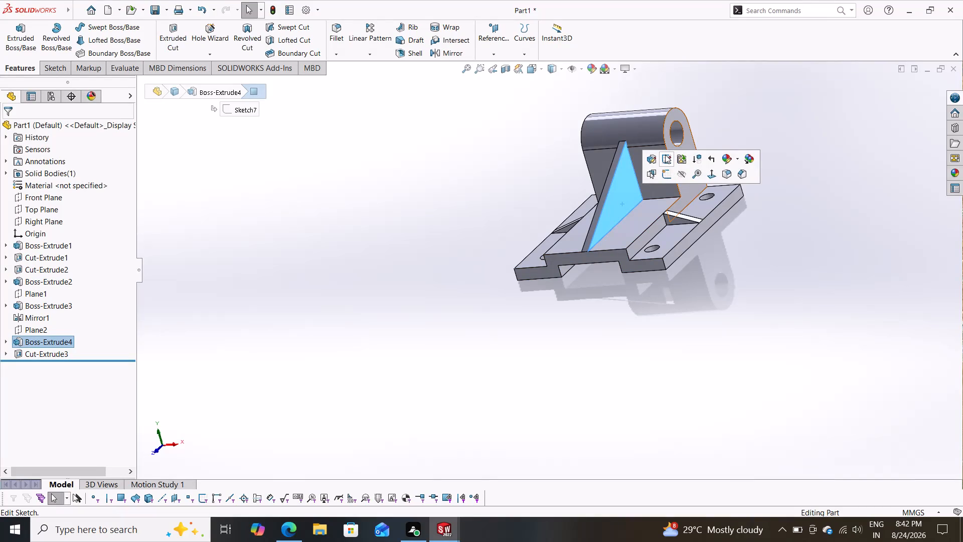
{"action": "left_click", "coordinate": [665, 155]}
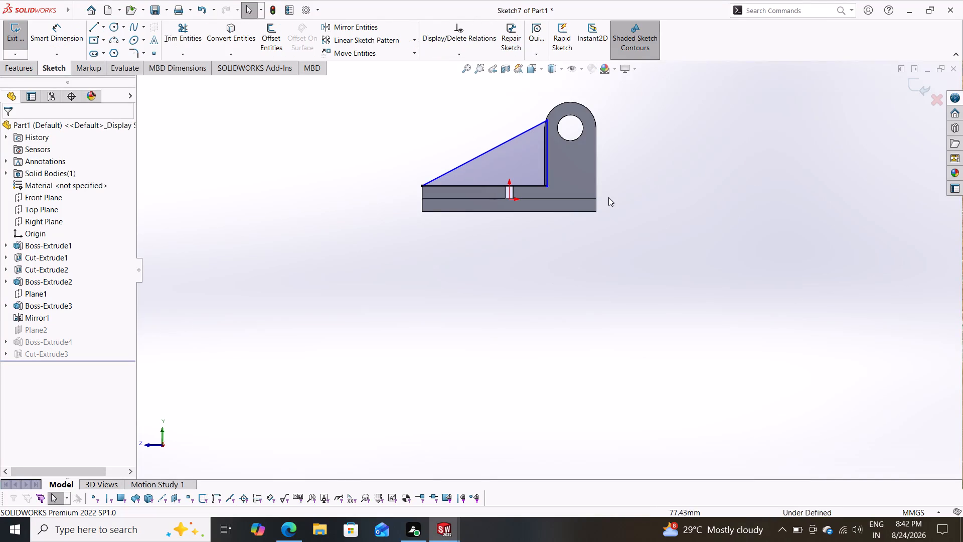
{"action": "key", "text": "Escape"}
{"action": "scroll", "coordinate": [579, 172], "scroll_direction": "down", "scroll_amount": 2}
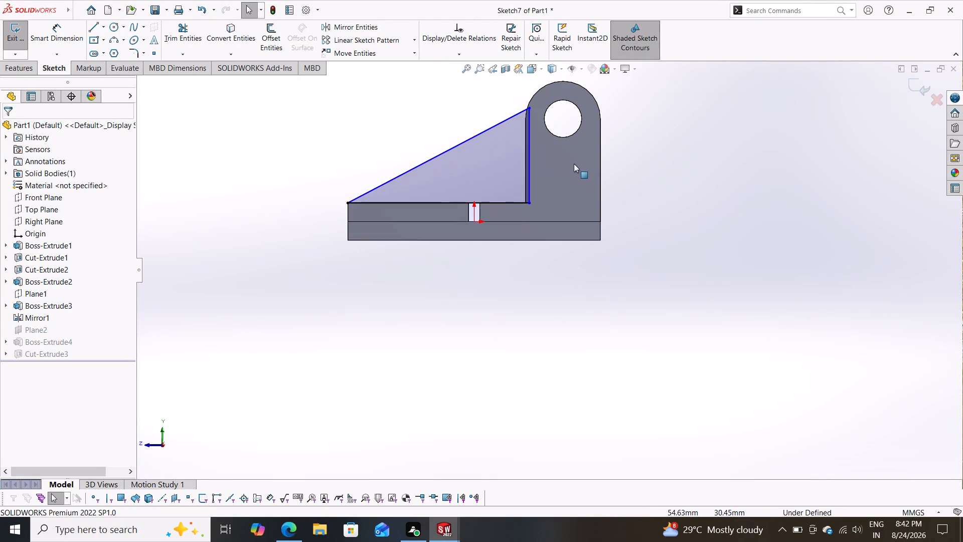
{"action": "scroll", "coordinate": [572, 163], "scroll_direction": "down", "scroll_amount": 3}
{"action": "scroll", "coordinate": [513, 172], "scroll_direction": "up", "scroll_amount": 3}
{"action": "scroll", "coordinate": [513, 172], "scroll_direction": "down", "scroll_amount": 3}
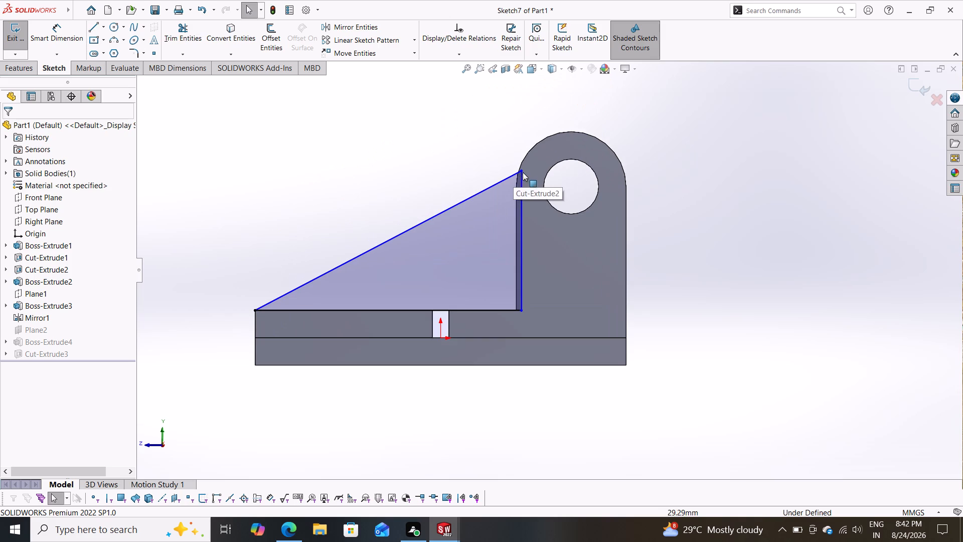
{"action": "left_click", "coordinate": [523, 188]}
{"action": "key", "text": "Delete"}
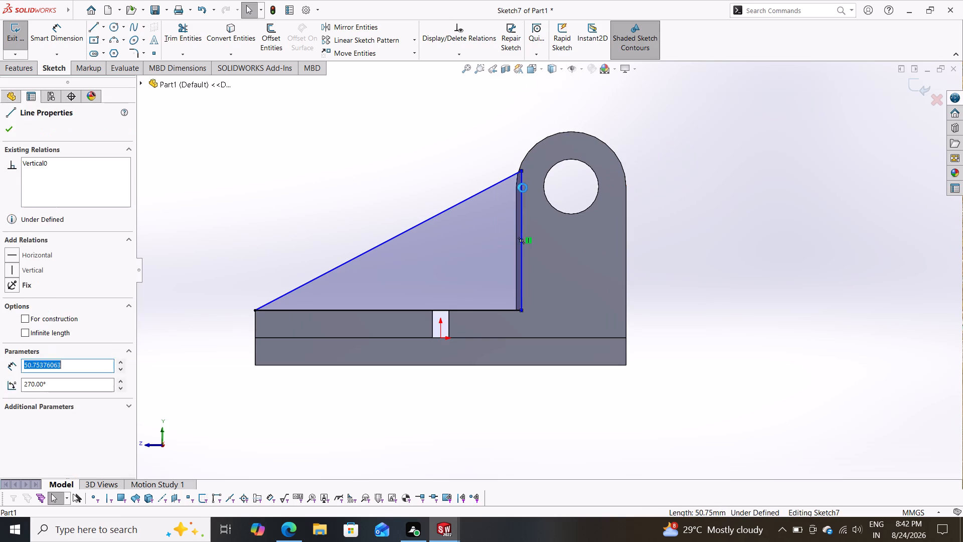
Move the upper endpoint of the rib's sloped line into the upright's rounded head, at about X 35.5, Y 69.2 mm.
{"action": "left_click_drag", "start_coordinate": [522, 169], "coordinate": [542, 150]}
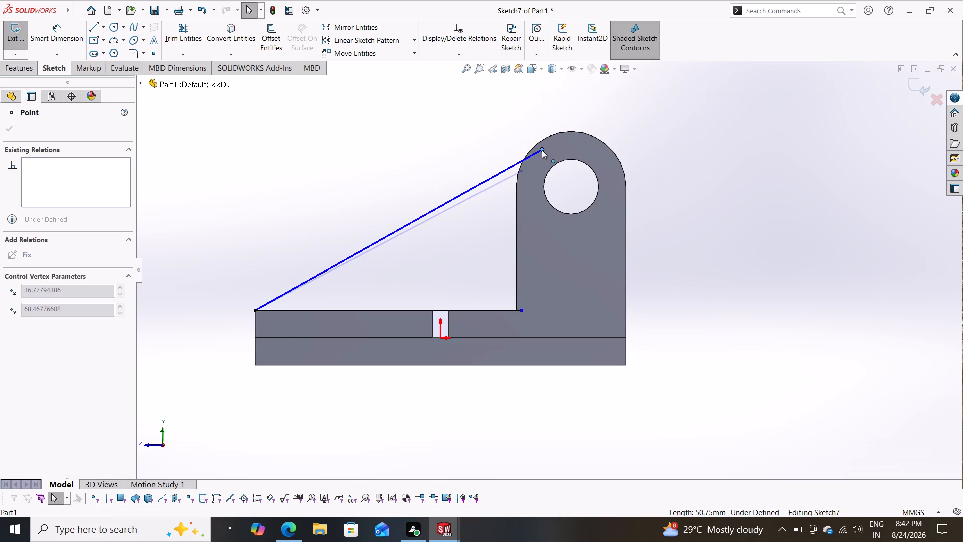
{"action": "left_click_drag", "start_coordinate": [542, 150], "coordinate": [538, 148]}
{"action": "key", "text": "Escape"}
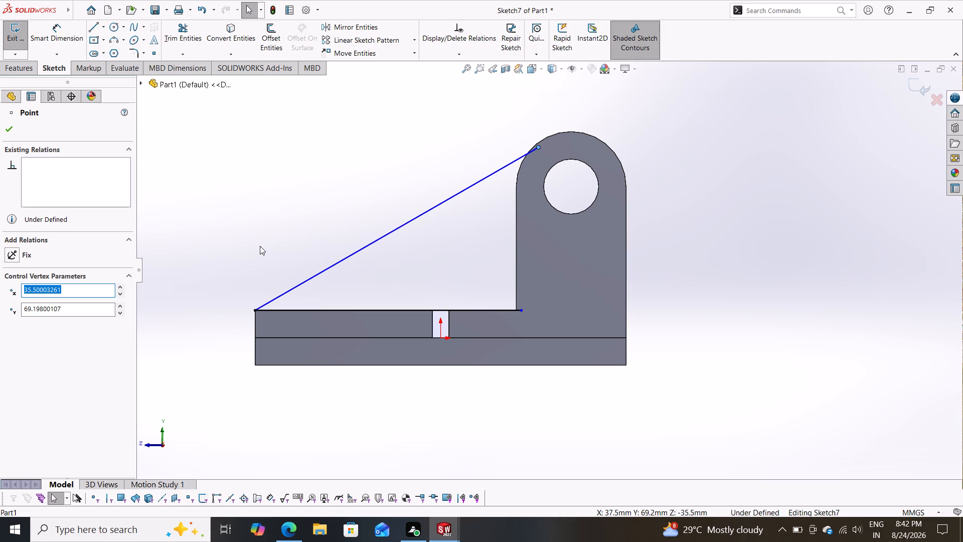
Close the rib profile with a vertical line from the moved endpoint to base level and a horizontal line about 6 mm long, and exit the sketch.
{"action": "left_click", "coordinate": [90, 26]}
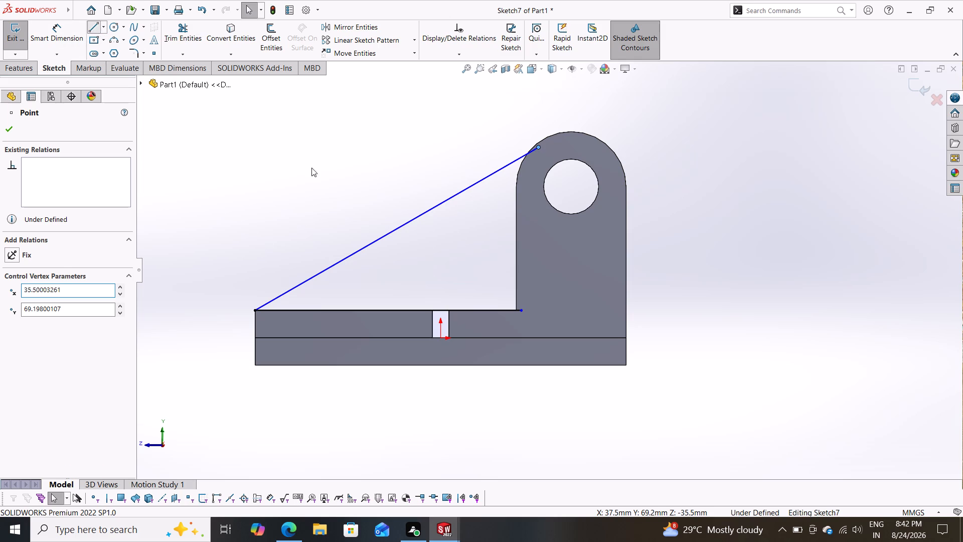
{"action": "left_click", "coordinate": [539, 148]}
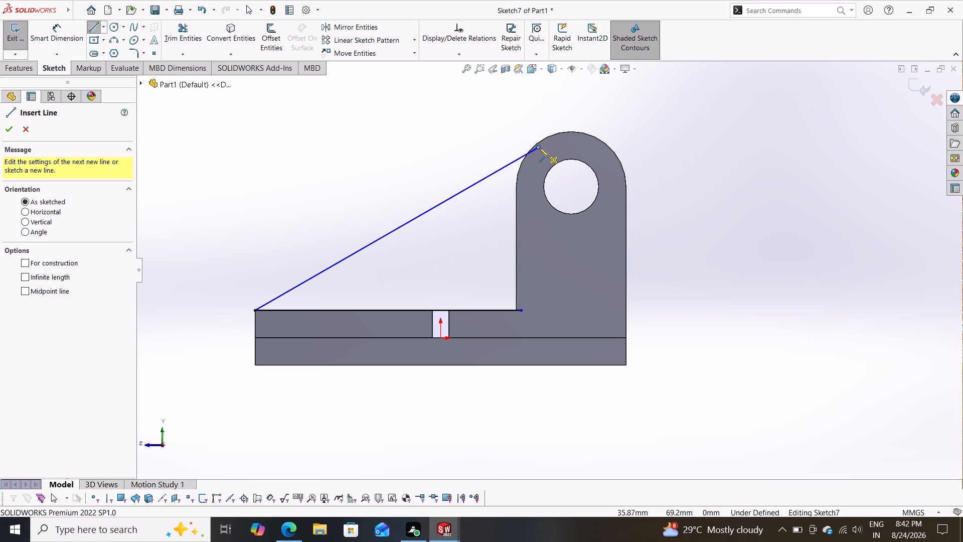
{"action": "left_click", "coordinate": [539, 312]}
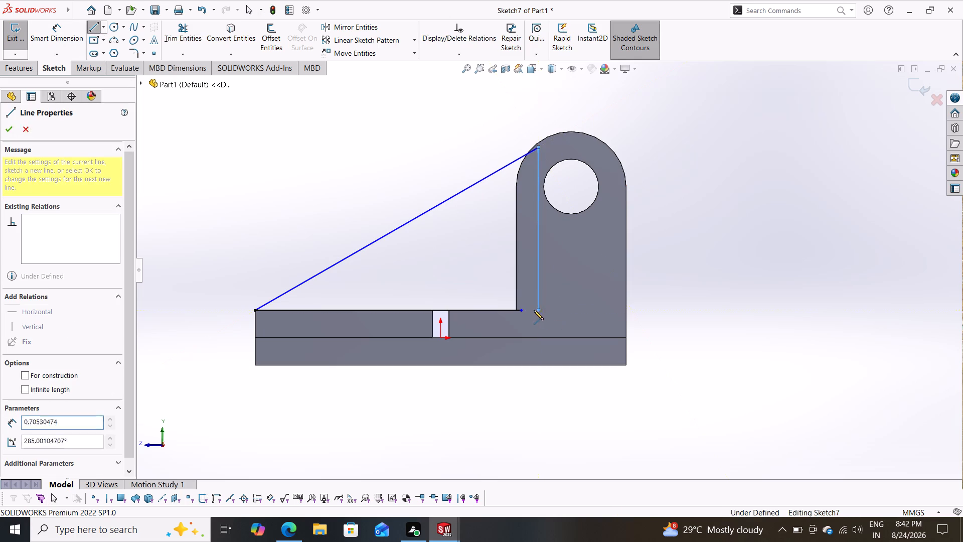
{"action": "left_click", "coordinate": [523, 310]}
{"action": "key", "text": "Escape"}
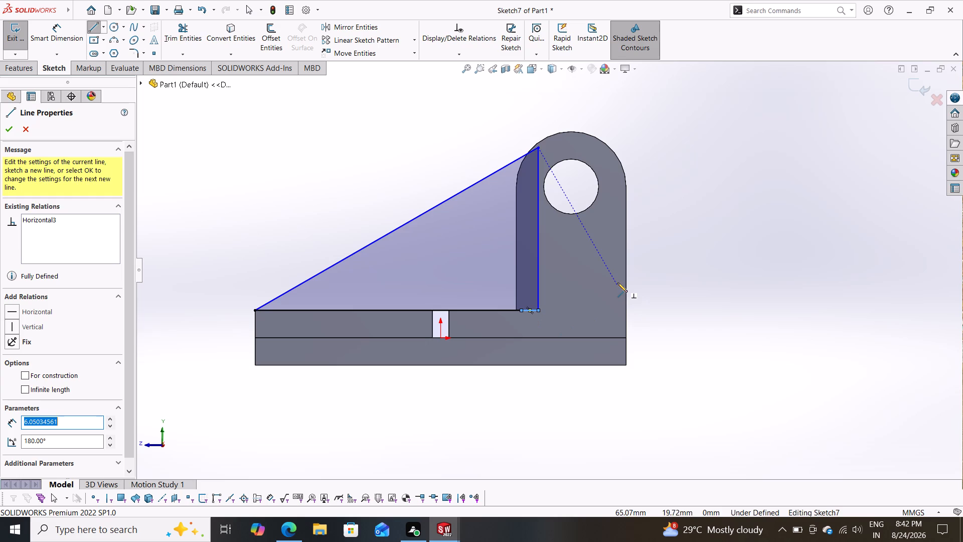
{"action": "key", "text": "Escape"}
{"action": "left_click", "coordinate": [917, 84]}
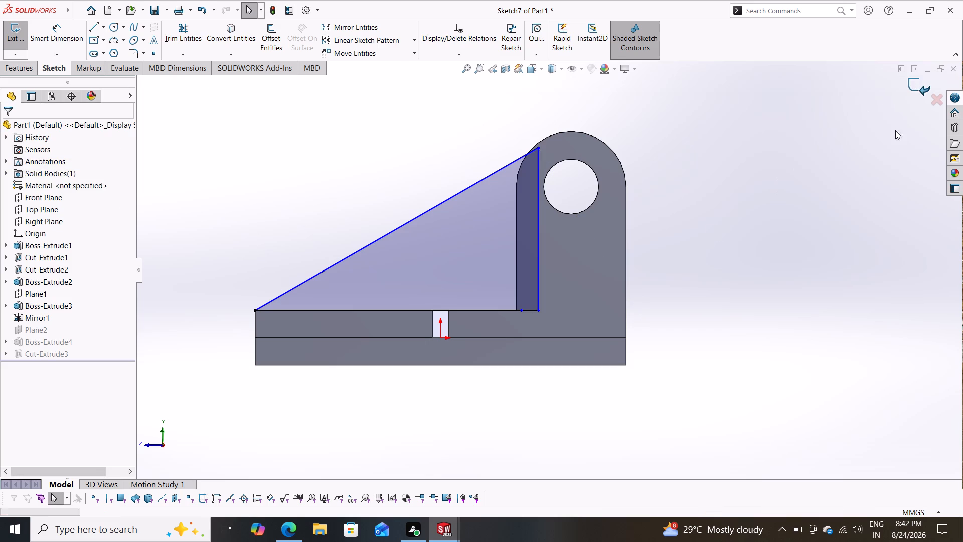
Examine the part from all sides, including where the central rib meets the rounded upright and the underside with its corner holes.
{"action": "scroll", "coordinate": [717, 274], "scroll_direction": "down", "scroll_amount": 1}
{"action": "middle_click_drag", "start_coordinate": [723, 276], "coordinate": [768, 329]}
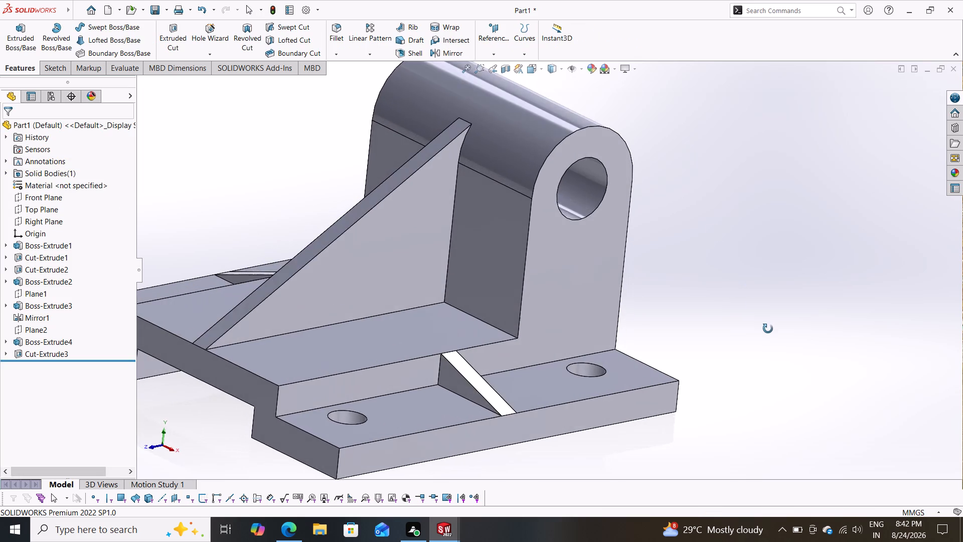
{"action": "middle_click_drag", "start_coordinate": [768, 329], "coordinate": [747, 301]}
{"action": "scroll", "coordinate": [733, 295], "scroll_direction": "down", "scroll_amount": 1}
{"action": "scroll", "coordinate": [724, 300], "scroll_direction": "up", "scroll_amount": 3}
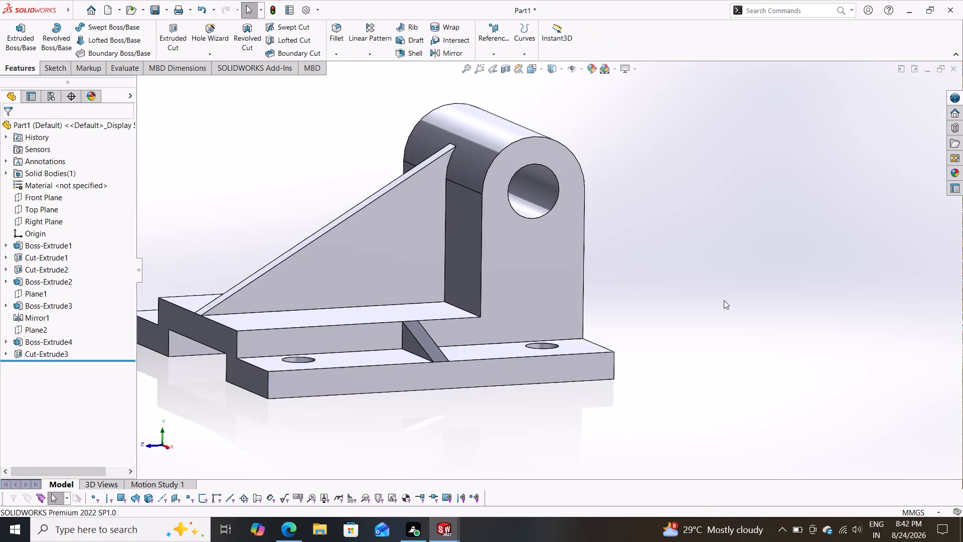
{"action": "scroll", "coordinate": [673, 309], "scroll_direction": "up", "scroll_amount": 1}
{"action": "middle_click_drag", "start_coordinate": [651, 308], "coordinate": [796, 341]}
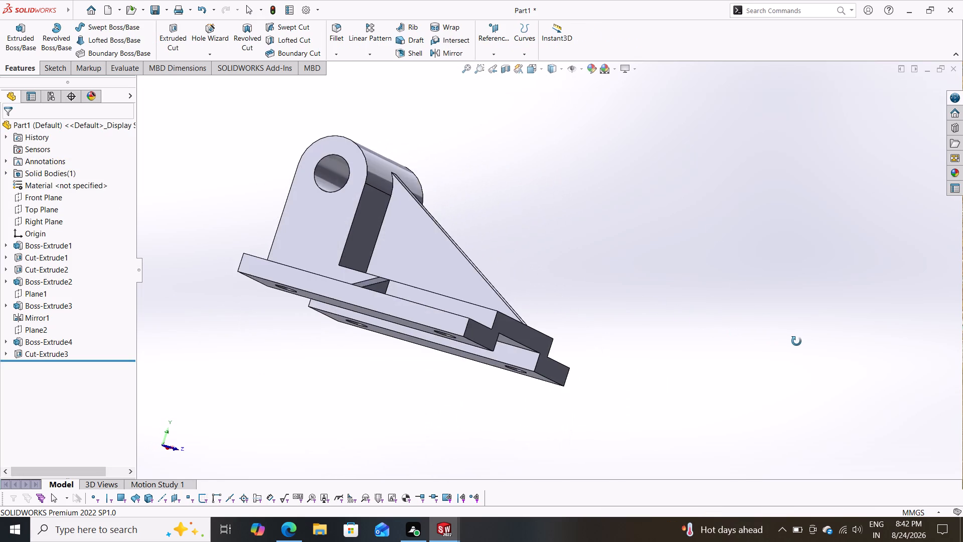
{"action": "middle_click_drag", "start_coordinate": [796, 341], "coordinate": [656, 336]}
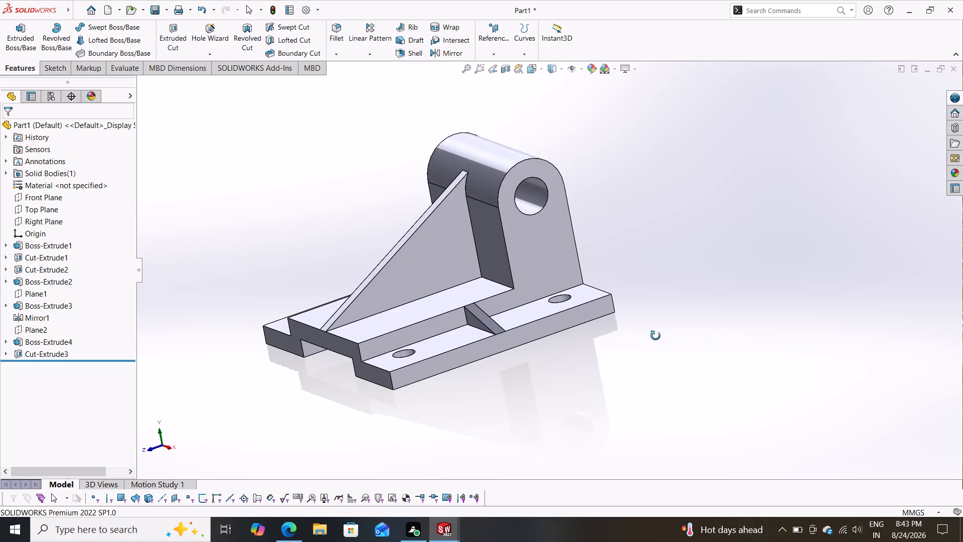
{"action": "middle_click_drag", "start_coordinate": [656, 336], "coordinate": [662, 321]}
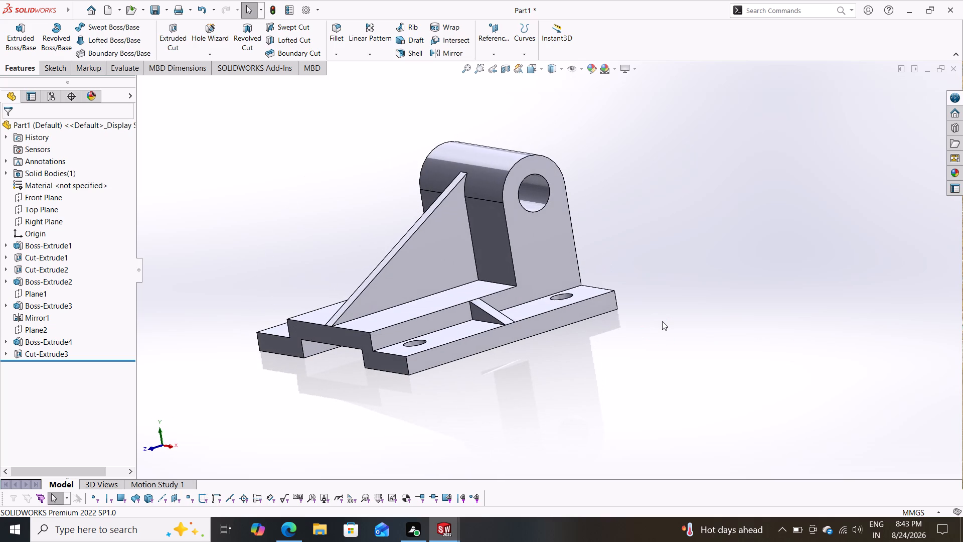
{"action": "middle_click_drag", "start_coordinate": [571, 387], "coordinate": [651, 378]}
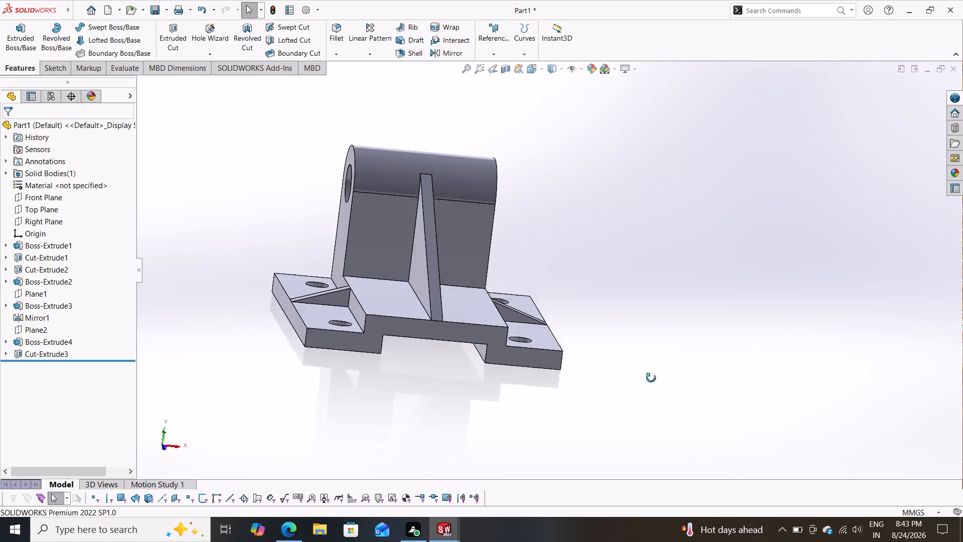
{"action": "middle_click_drag", "start_coordinate": [651, 378], "coordinate": [550, 399]}
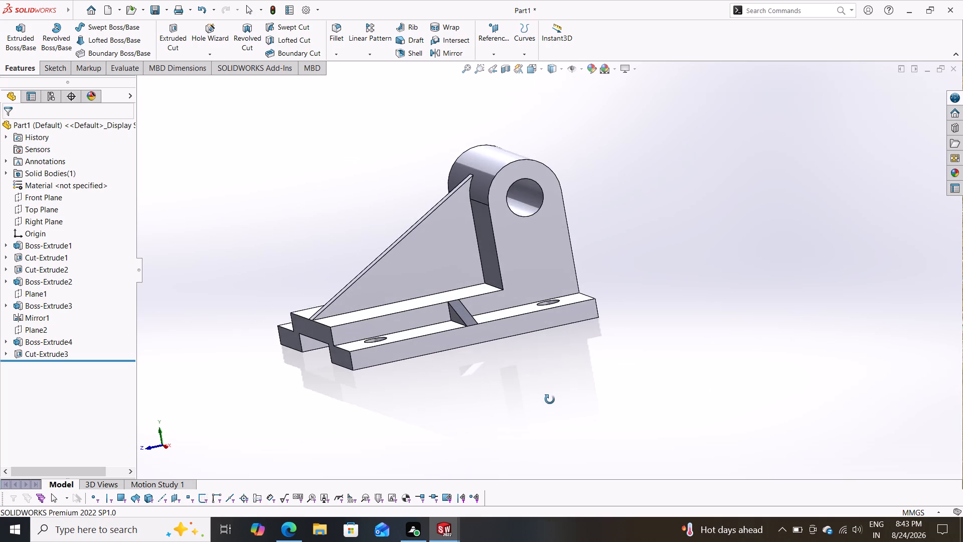
{"action": "middle_click_drag", "start_coordinate": [550, 399], "coordinate": [574, 439]}
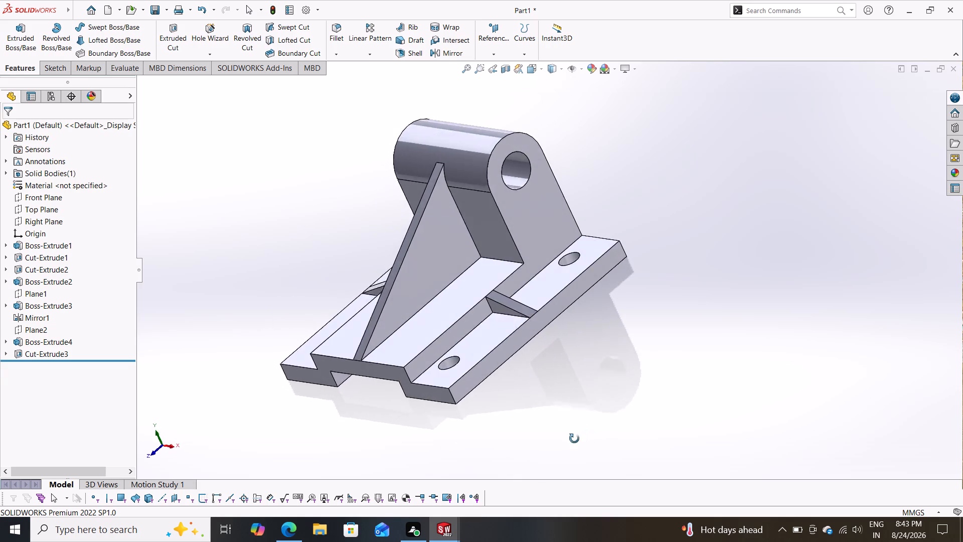
{"action": "middle_click_drag", "start_coordinate": [574, 439], "coordinate": [571, 436]}
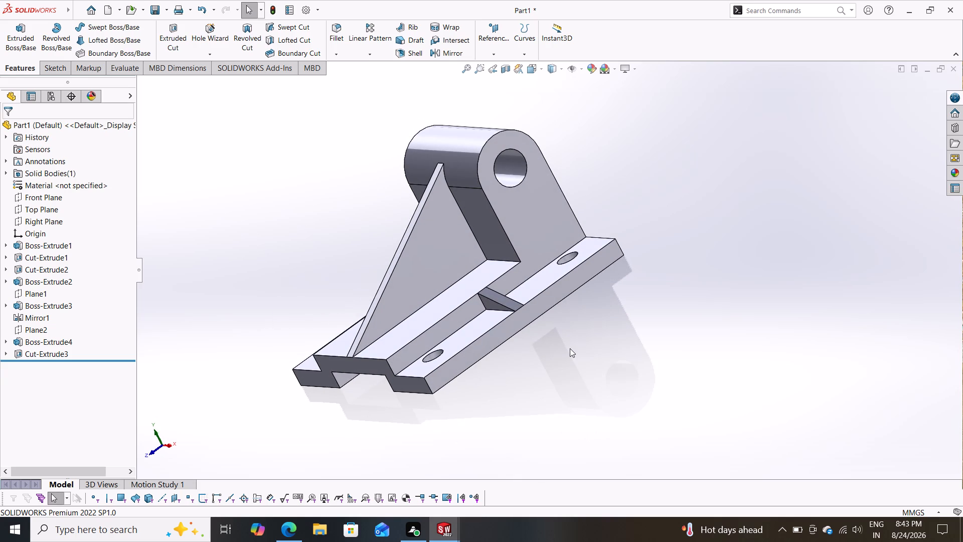
{"action": "middle_click_drag", "start_coordinate": [575, 347], "coordinate": [767, 310]}
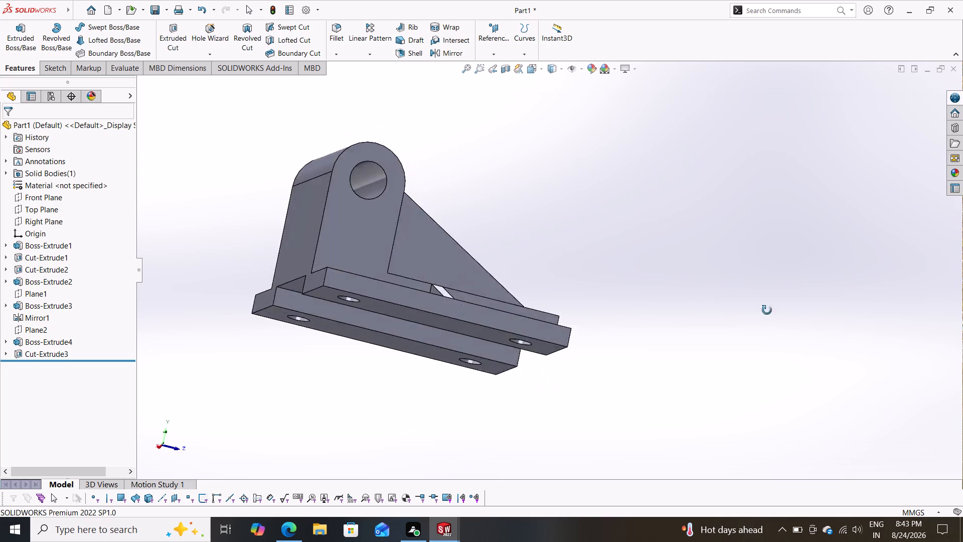
{"action": "middle_click_drag", "start_coordinate": [767, 310], "coordinate": [595, 384]}
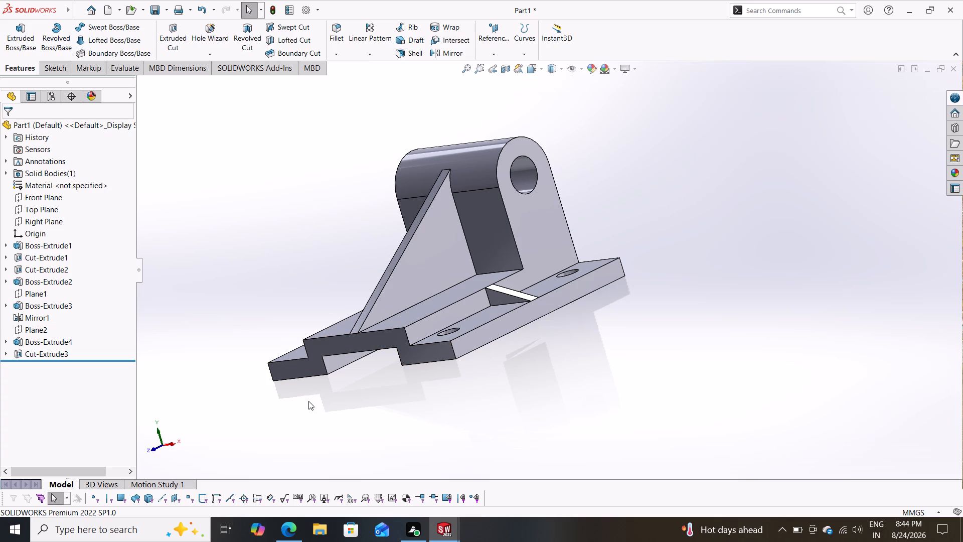
{"action": "middle_click_drag", "start_coordinate": [396, 414], "coordinate": [557, 372]}
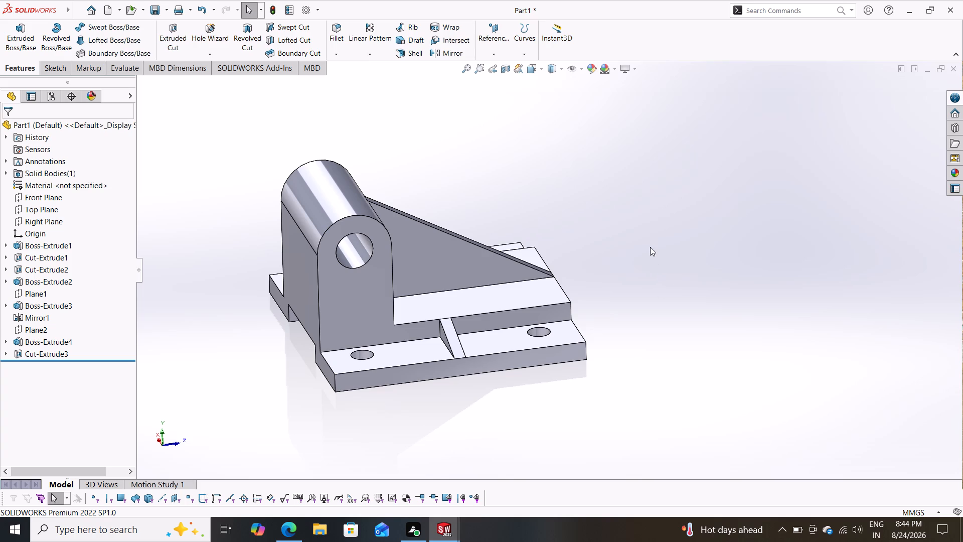
{"action": "middle_click_drag", "start_coordinate": [643, 249], "coordinate": [565, 328]}
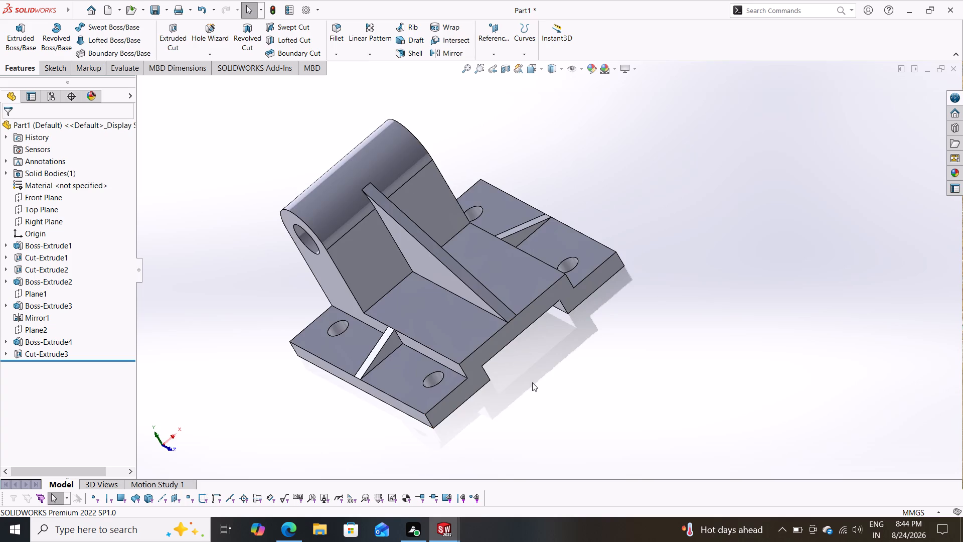
{"action": "middle_click_drag", "start_coordinate": [532, 382], "coordinate": [824, 372]}
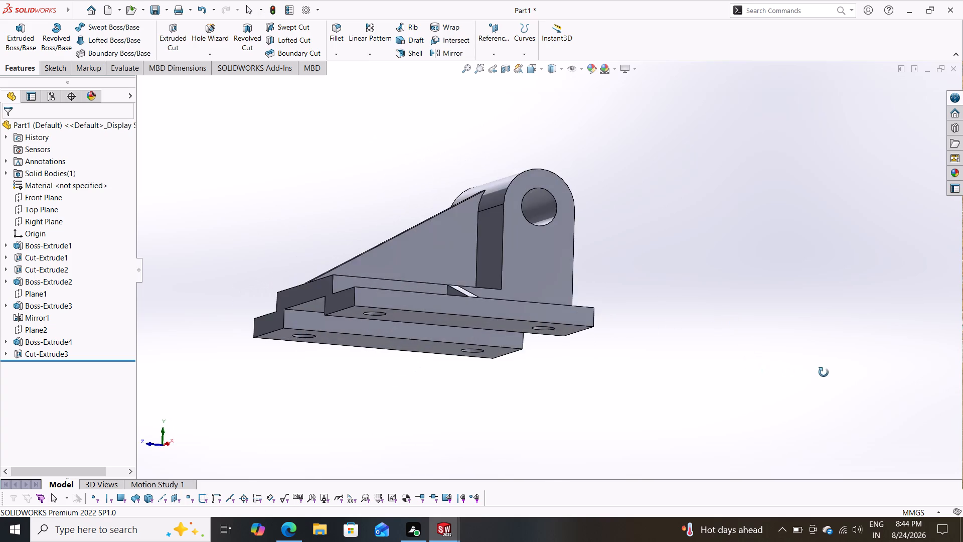
{"action": "middle_click_drag", "start_coordinate": [824, 372], "coordinate": [815, 409]}
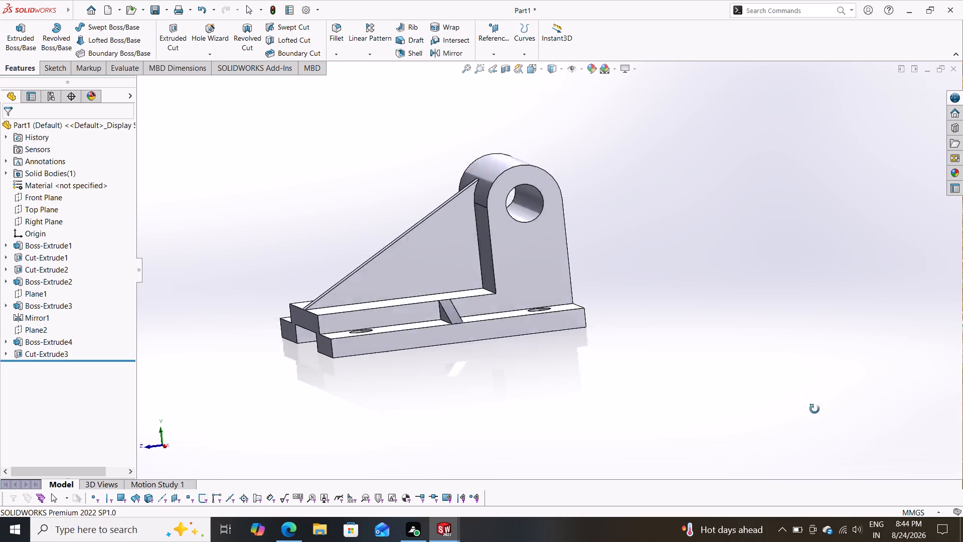
{"action": "middle_click_drag", "start_coordinate": [815, 409], "coordinate": [817, 428]}
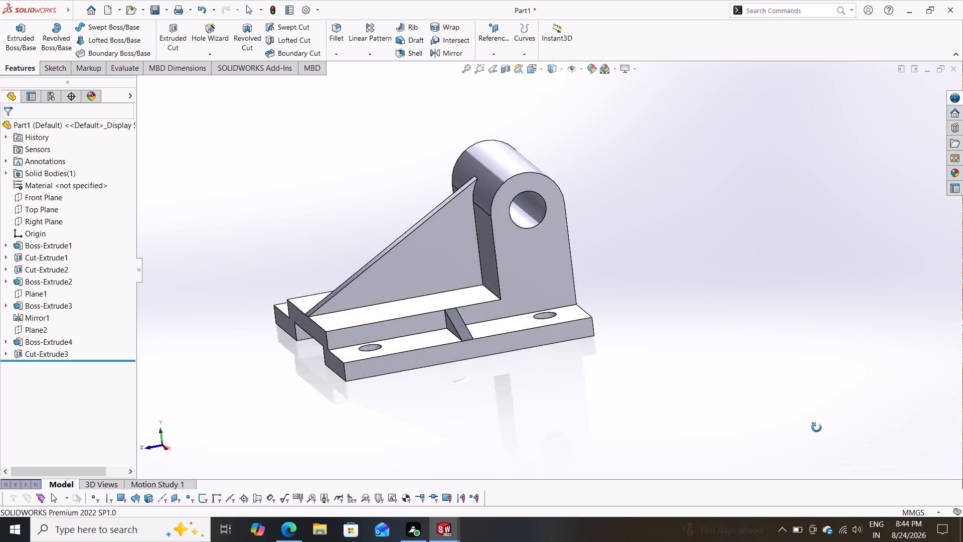
{"action": "middle_click_drag", "start_coordinate": [817, 428], "coordinate": [948, 387]}
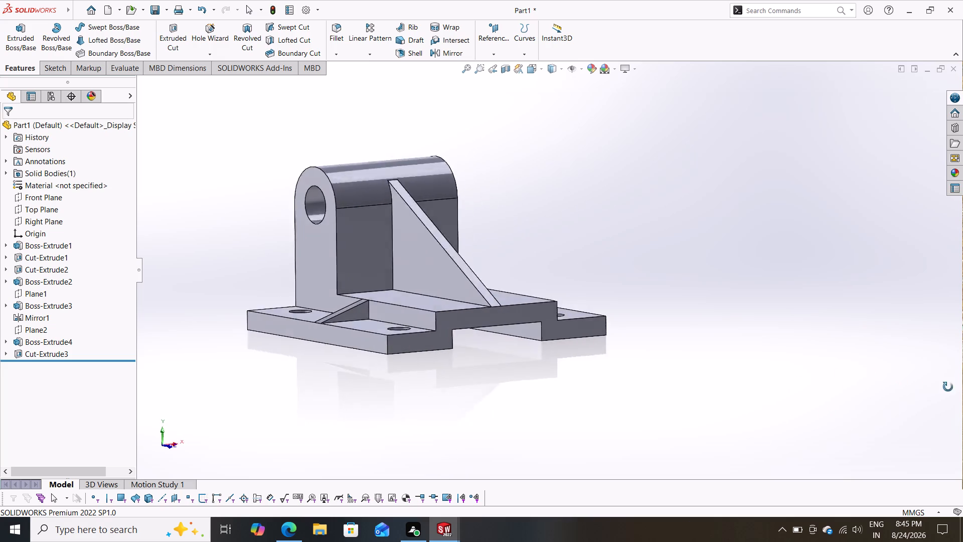
{"action": "middle_click_drag", "start_coordinate": [948, 387], "coordinate": [847, 408]}
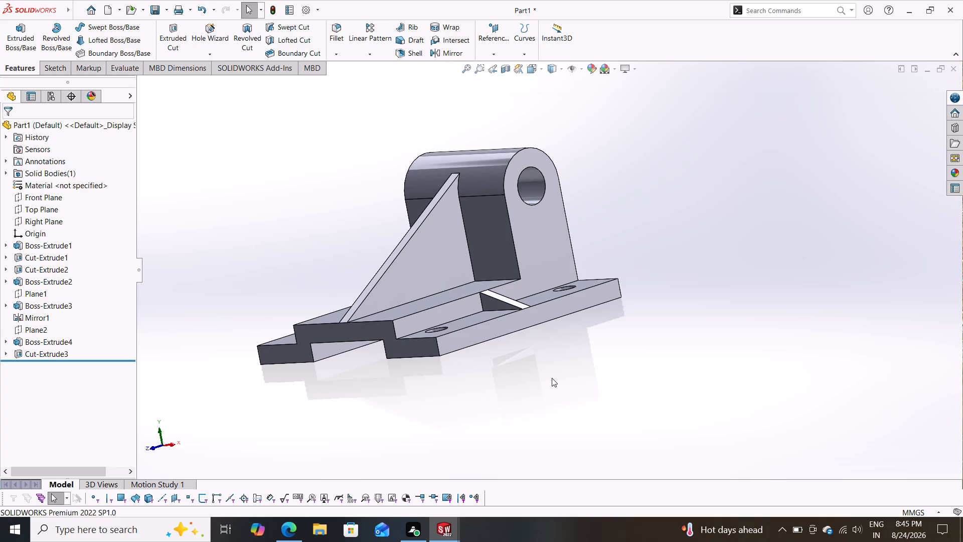
{"action": "middle_click_drag", "start_coordinate": [411, 400], "coordinate": [518, 343]}
{"action": "scroll", "coordinate": [425, 392], "scroll_direction": "down", "scroll_amount": 1}
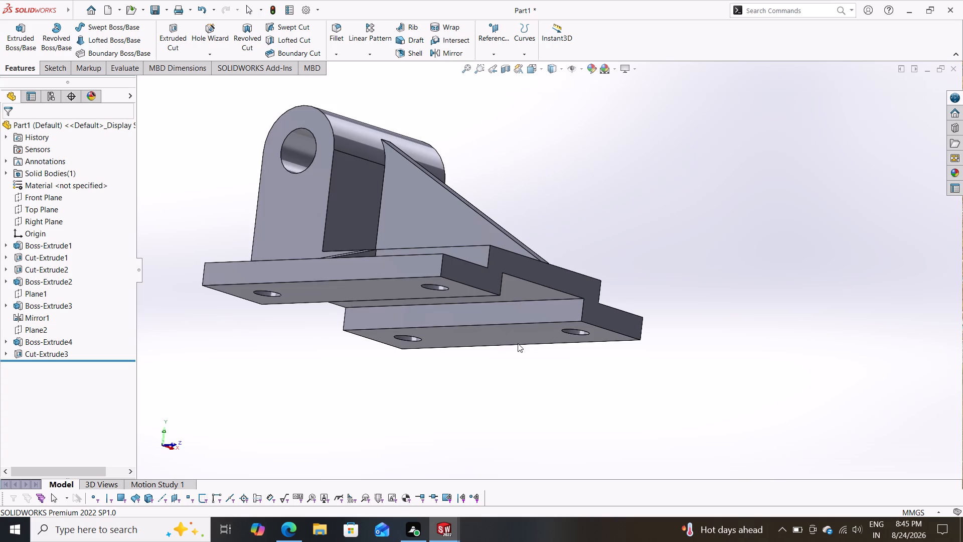
{"action": "middle_click_drag", "start_coordinate": [508, 350], "coordinate": [491, 274]}
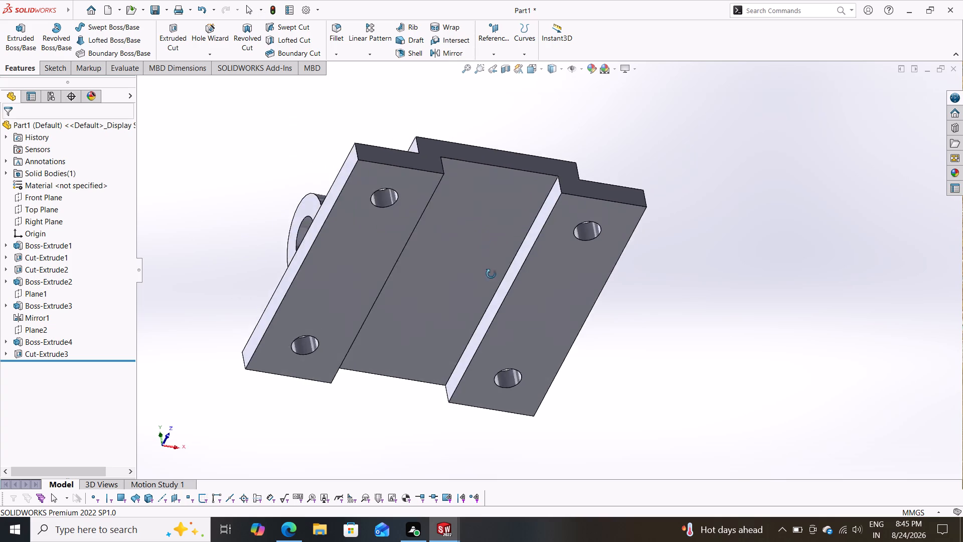
{"action": "middle_click_drag", "start_coordinate": [491, 274], "coordinate": [395, 431]}
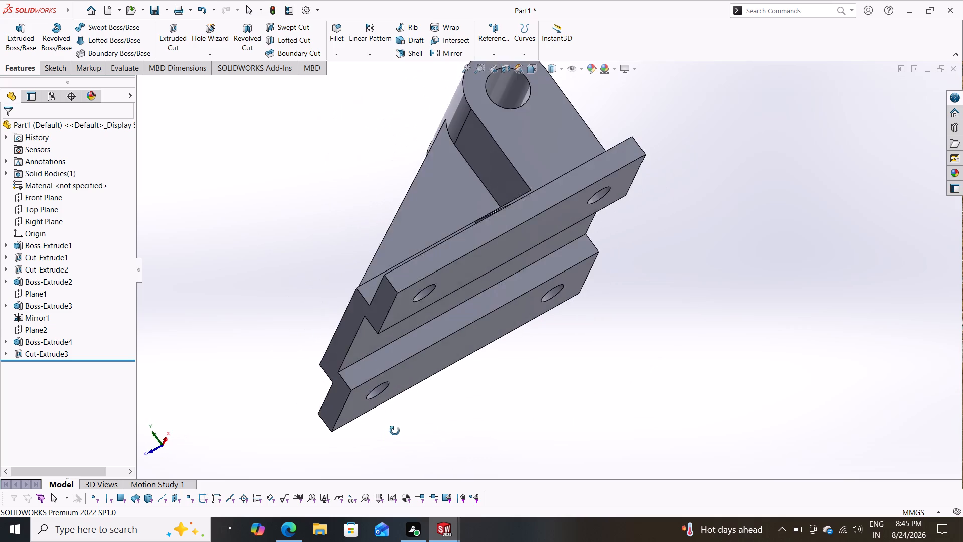
{"action": "middle_click_drag", "start_coordinate": [395, 431], "coordinate": [558, 396]}
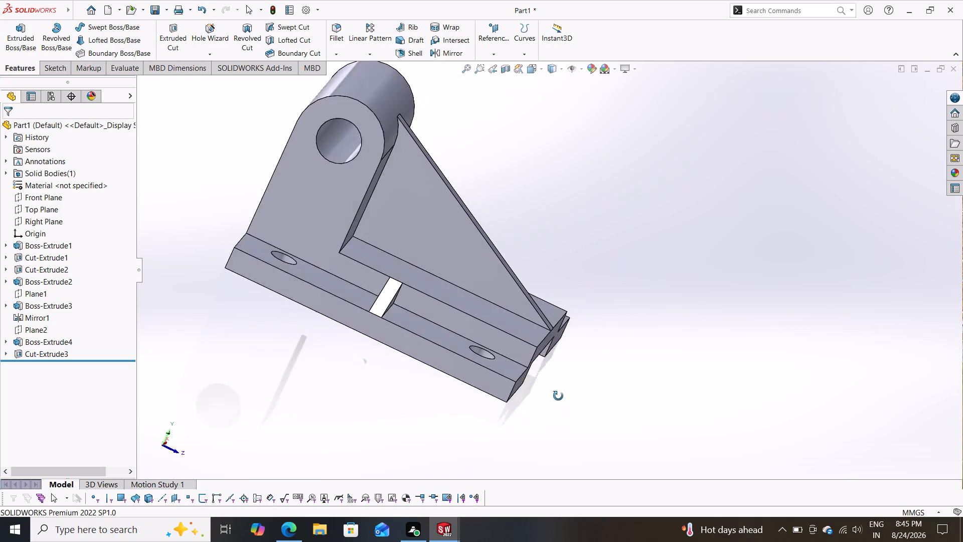
{"action": "middle_click_drag", "start_coordinate": [558, 396], "coordinate": [556, 386]}
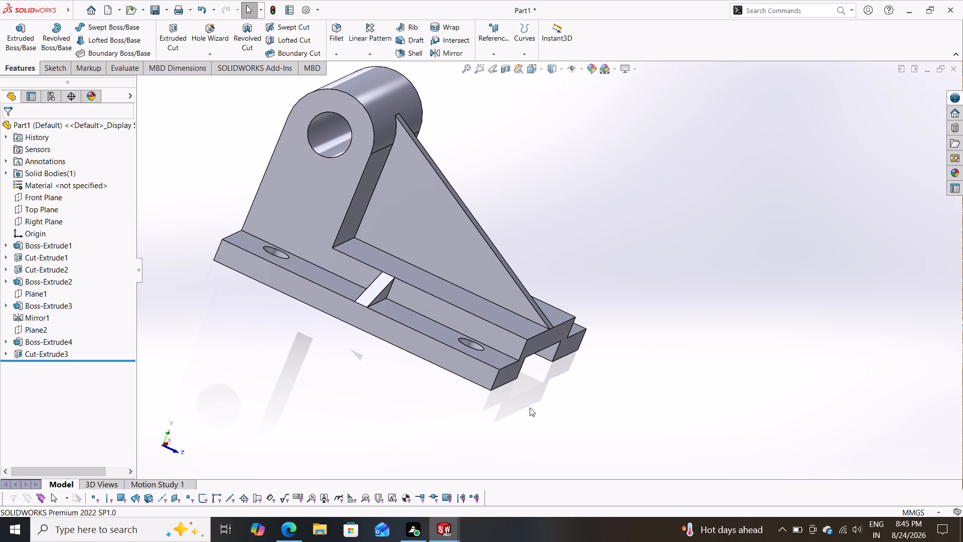